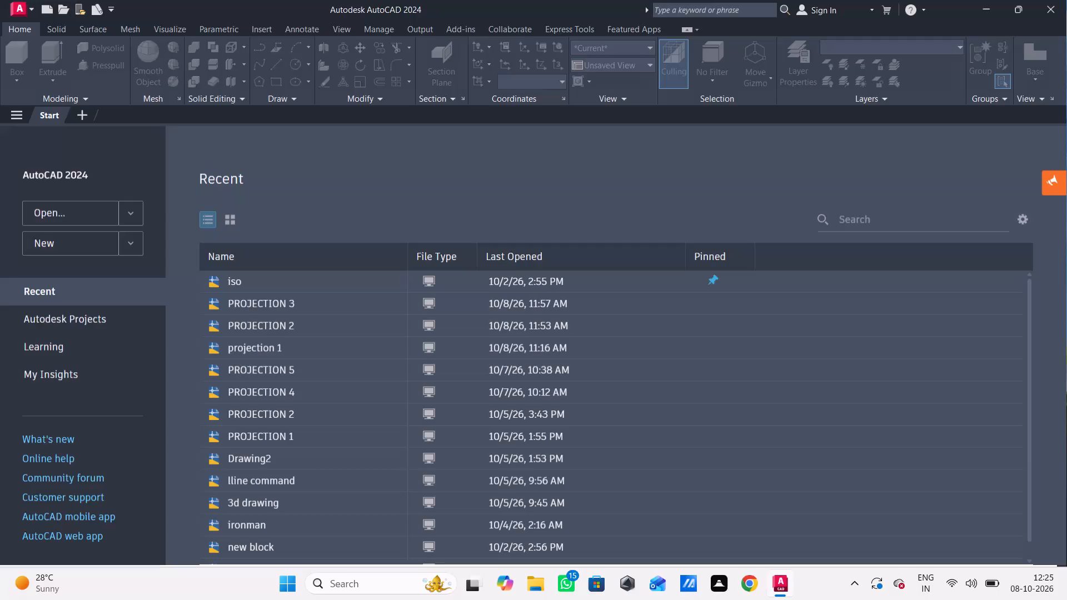
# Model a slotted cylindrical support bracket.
# Start a new blank drawing.
pyautogui.click(84, 108)
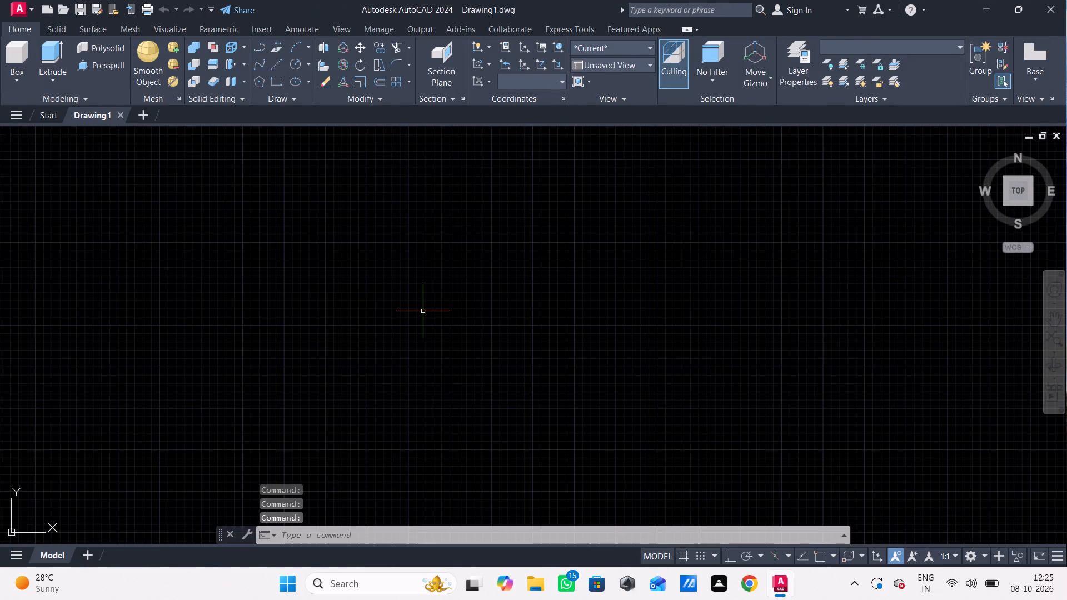
pyautogui.click(968, 554)
pyautogui.click(964, 468)
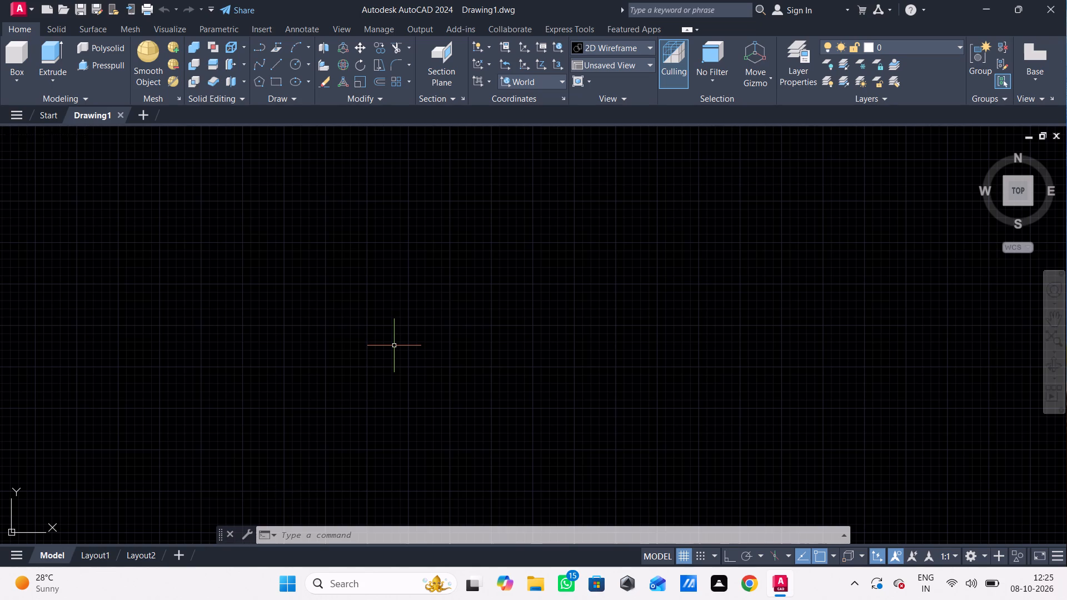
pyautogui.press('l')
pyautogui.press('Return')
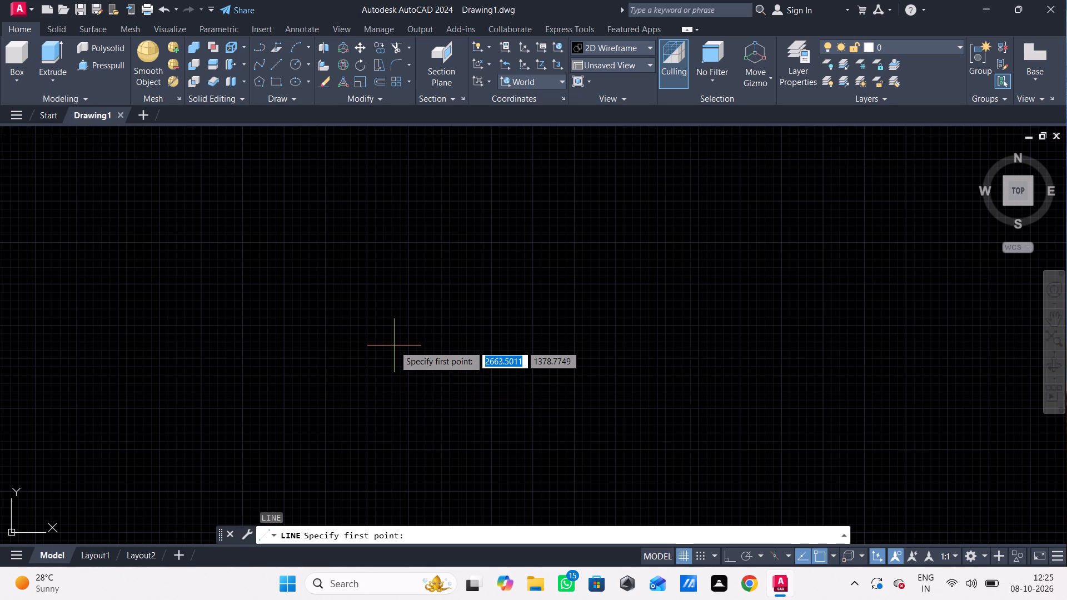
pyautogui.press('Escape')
# Draw a circle of radius 28 in the empty drawing area.
pyautogui.press('c')
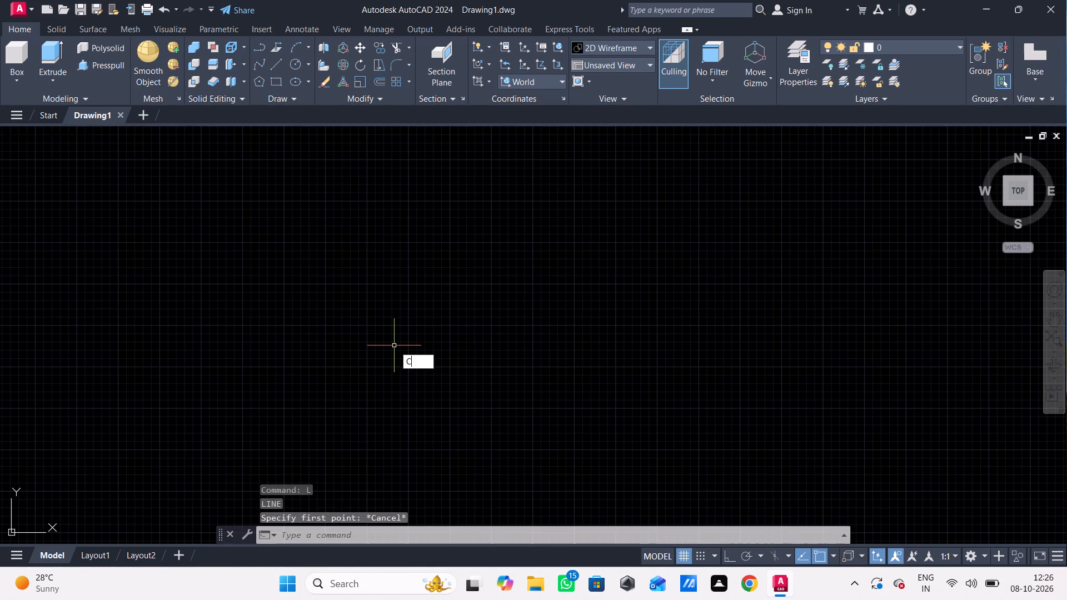
pyautogui.press('space')
pyautogui.click(699, 294)
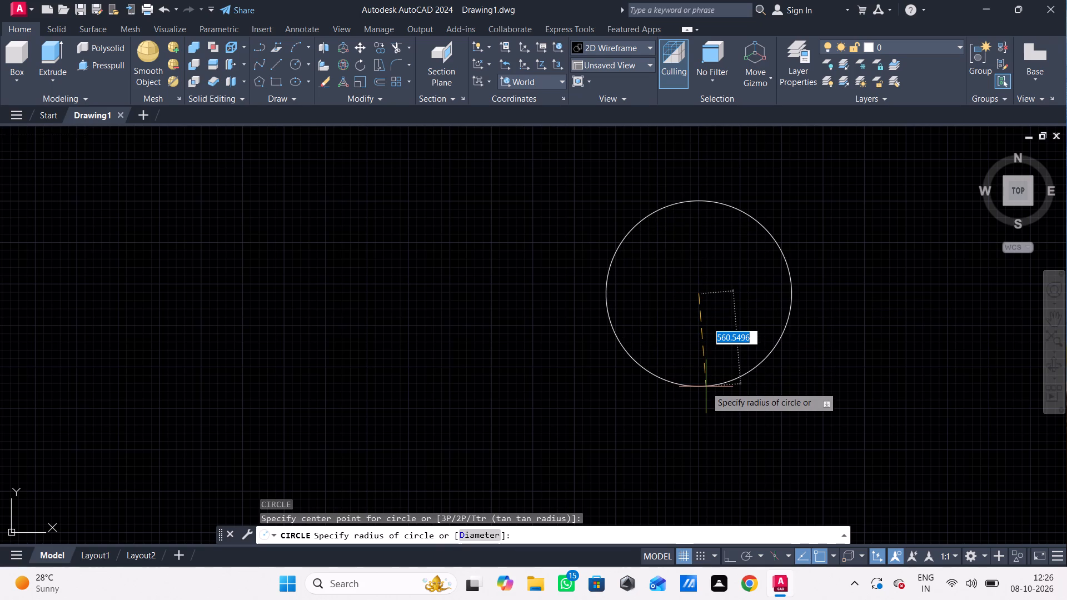
pyautogui.press('2')
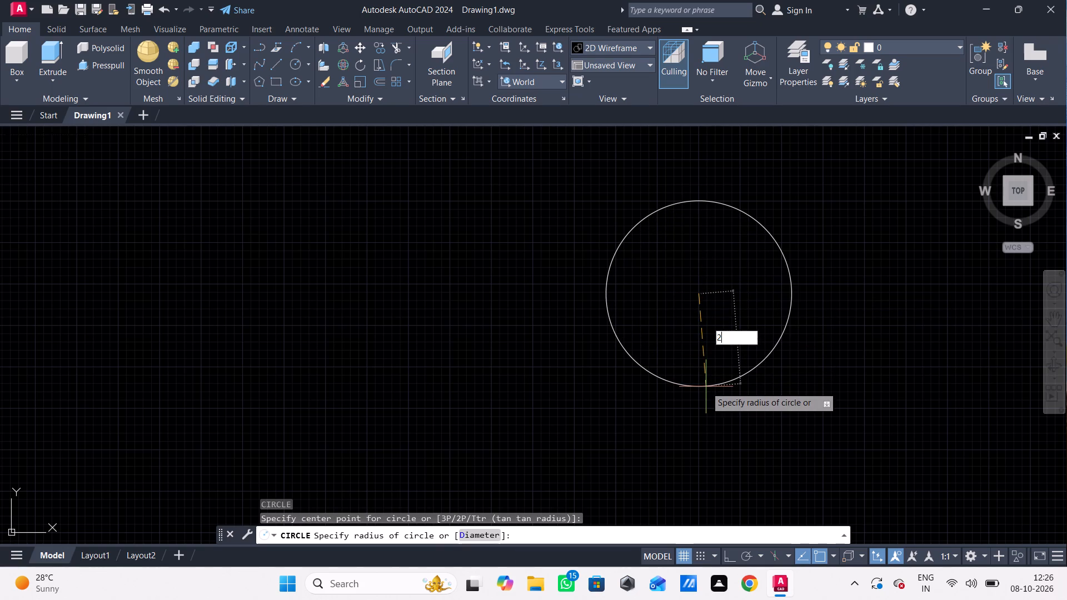
pyautogui.press('8')
pyautogui.press('Return')
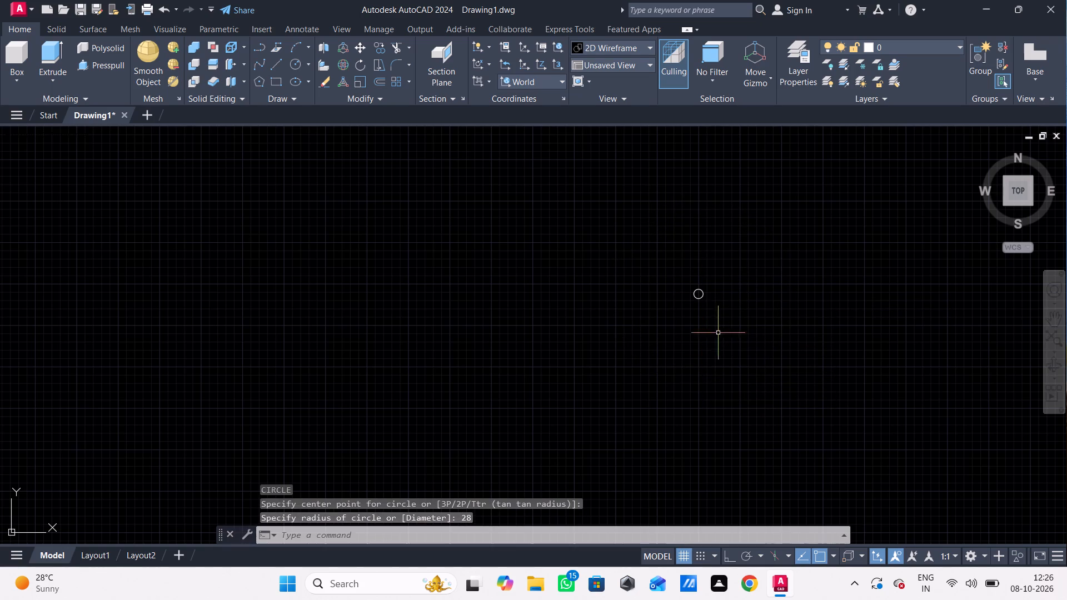
# Draw a circle of radius 16 concentric with the radius 28 circle.
pyautogui.scroll(5, 692, 268)
pyautogui.scroll(-1, 705, 319)
pyautogui.moveTo(689, 353); pyautogui.dragTo(602, 235, button='middle')
pyautogui.scroll(2, 602, 267)
pyautogui.moveTo(606, 270); pyautogui.dragTo(602, 217, button='middle')
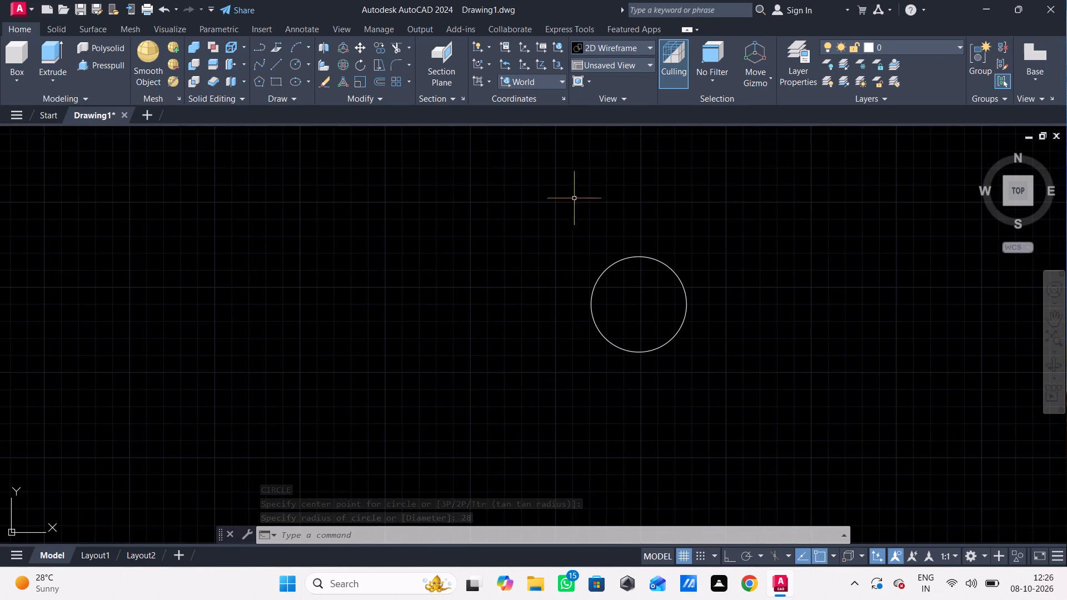
pyautogui.scroll(2, 623, 290)
pyautogui.moveTo(623, 291); pyautogui.dragTo(561, 298, button='middle')
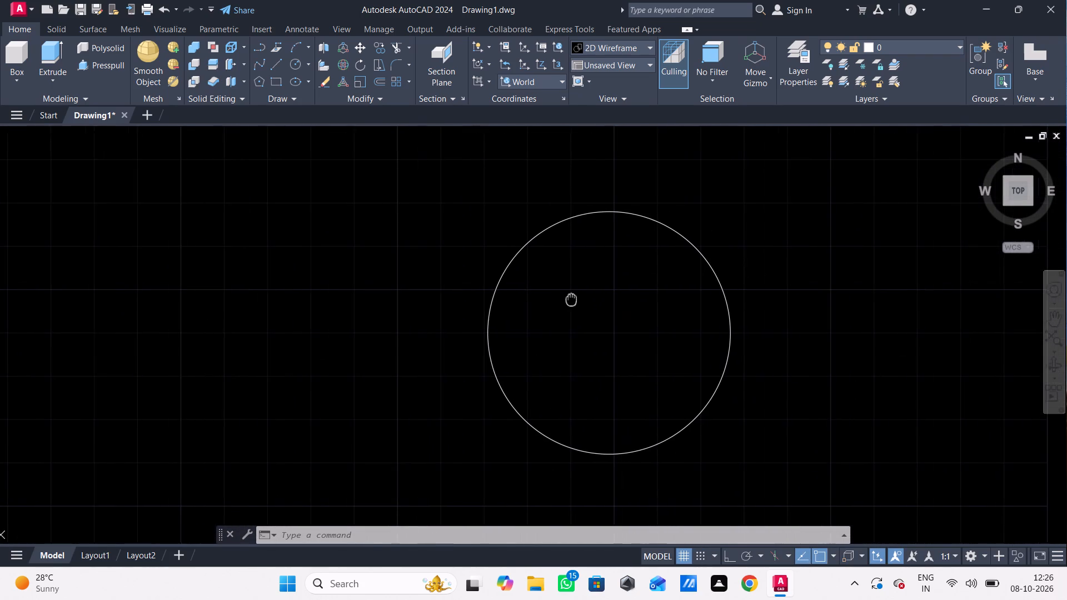
pyautogui.moveTo(561, 298); pyautogui.dragTo(561, 298, button='middle')
pyautogui.scroll(1, 559, 294)
pyautogui.scroll(-1, 567, 296)
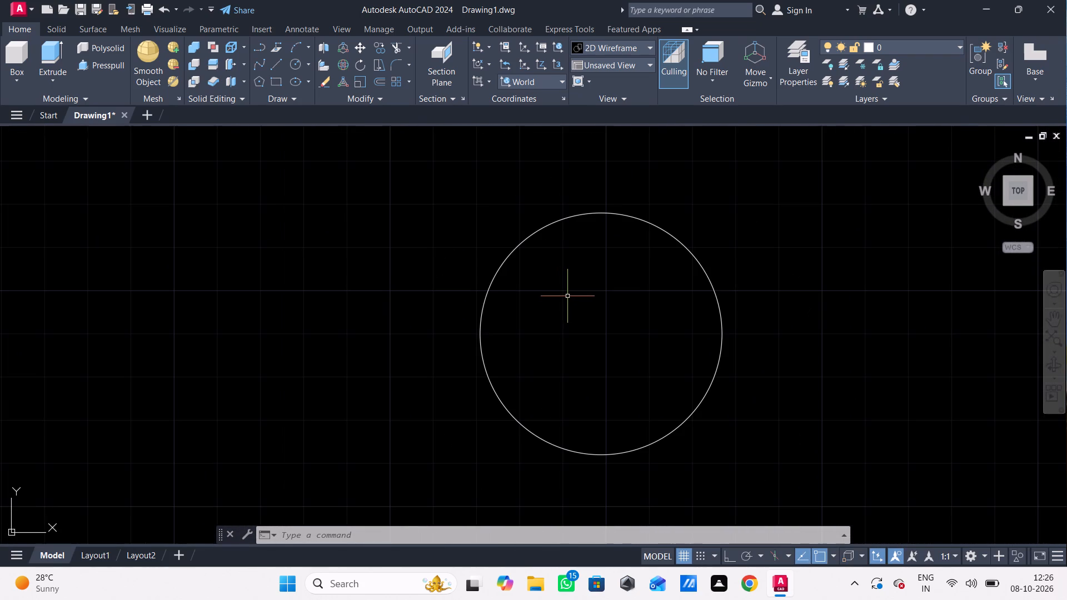
pyautogui.press('space')
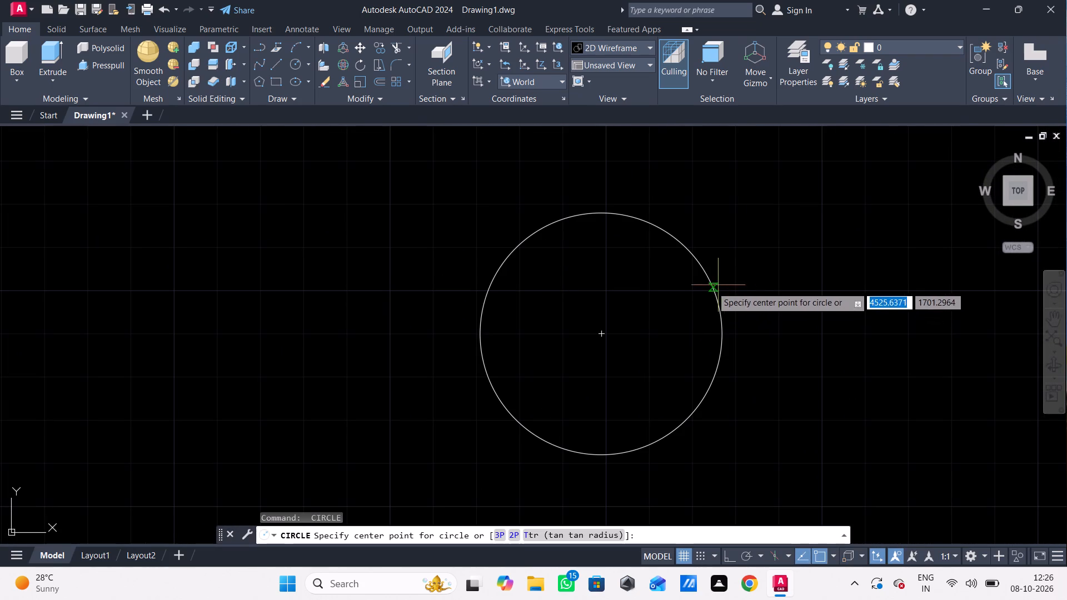
pyautogui.click(596, 335)
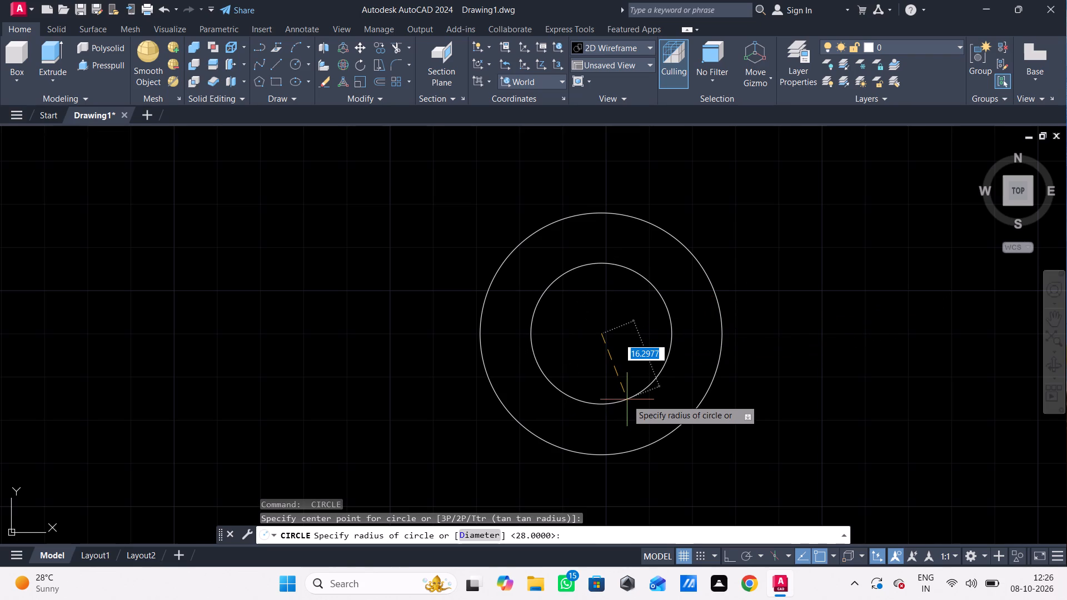
pyautogui.write('16')
pyautogui.press('Return')
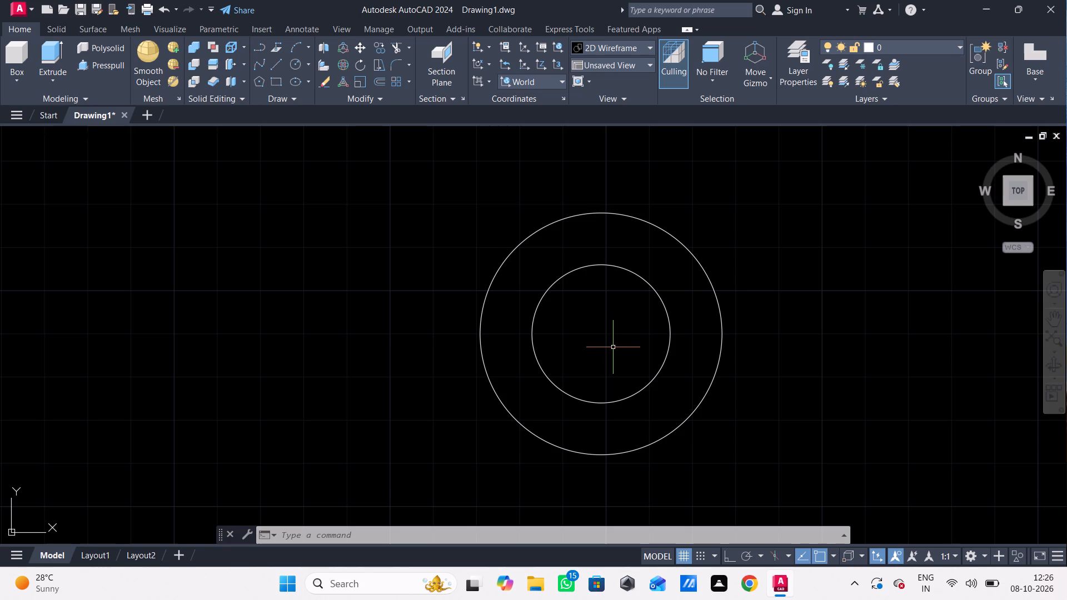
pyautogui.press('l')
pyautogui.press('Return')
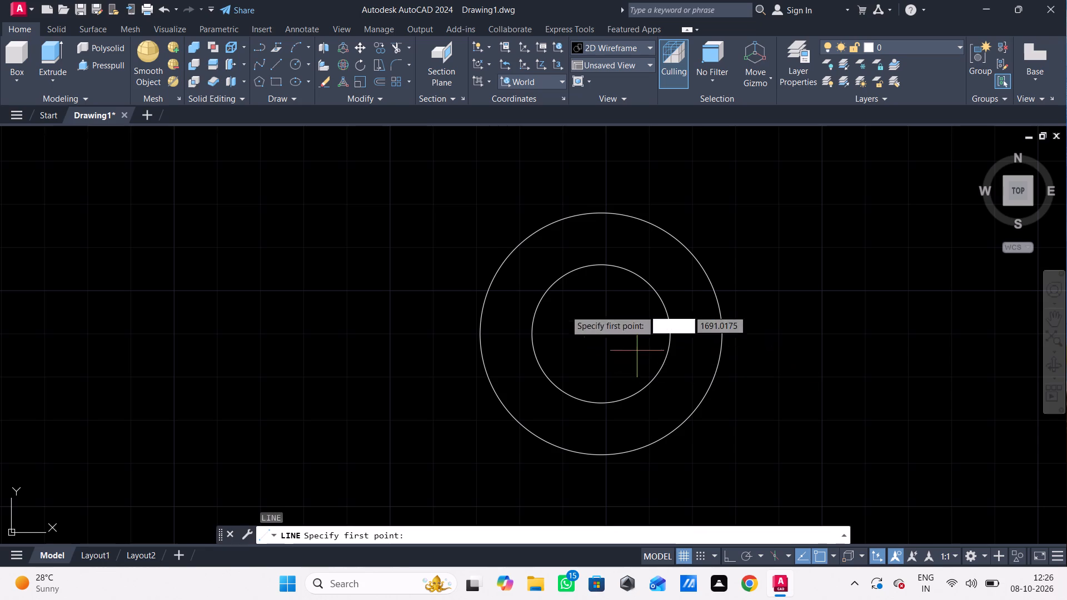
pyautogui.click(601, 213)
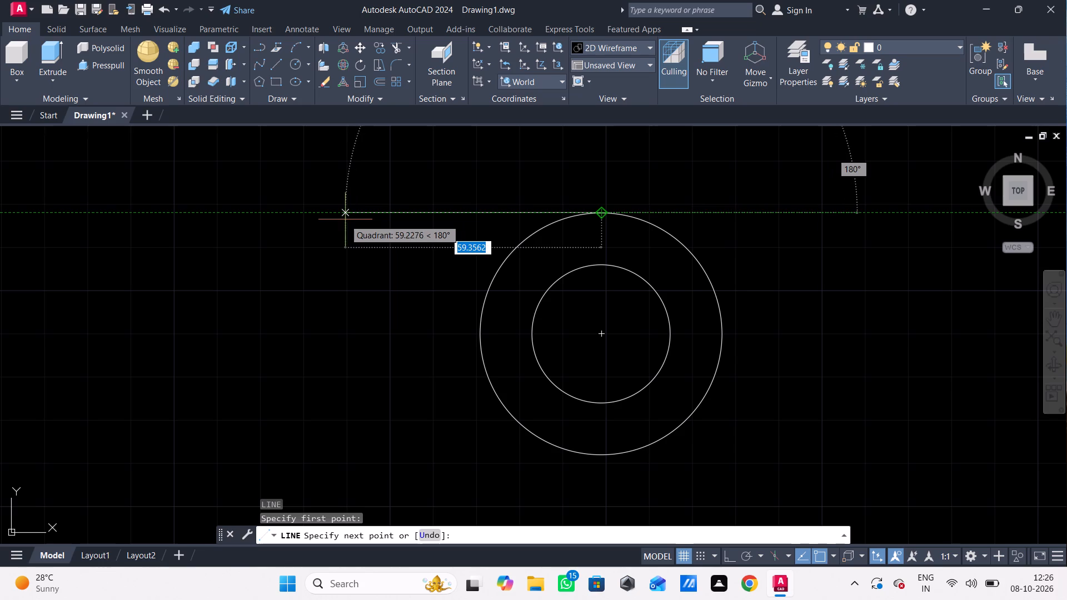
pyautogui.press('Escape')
# With Ortho on, draw a horizontal line 90 units long from the circles' centre out to the left.
pyautogui.moveTo(457, 306); pyautogui.dragTo(484, 310, button='middle')
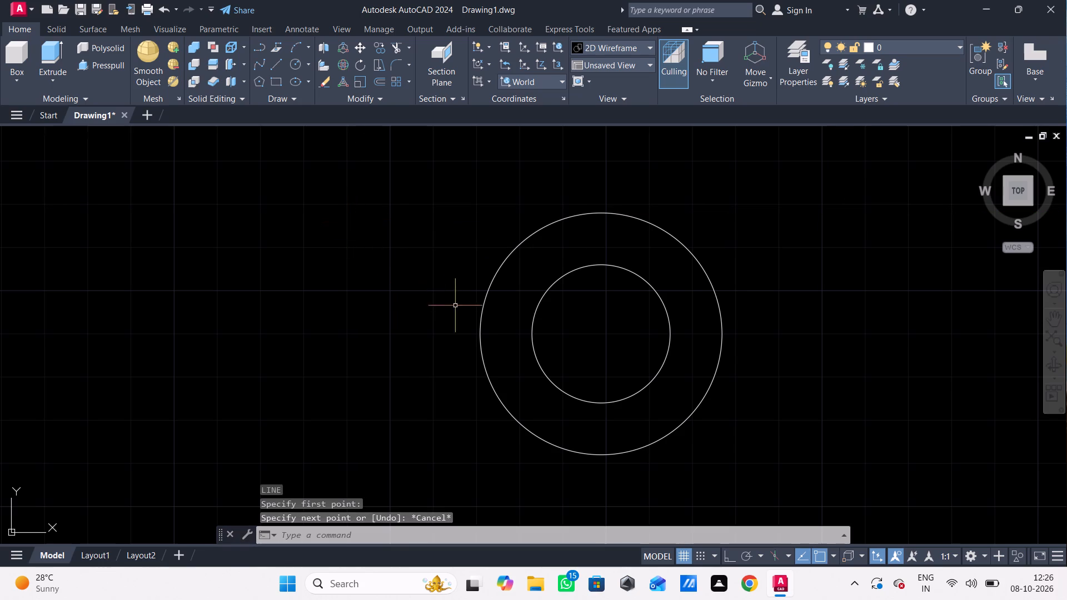
pyautogui.moveTo(484, 310); pyautogui.dragTo(680, 262, button='middle')
pyautogui.press('l')
pyautogui.press('Return')
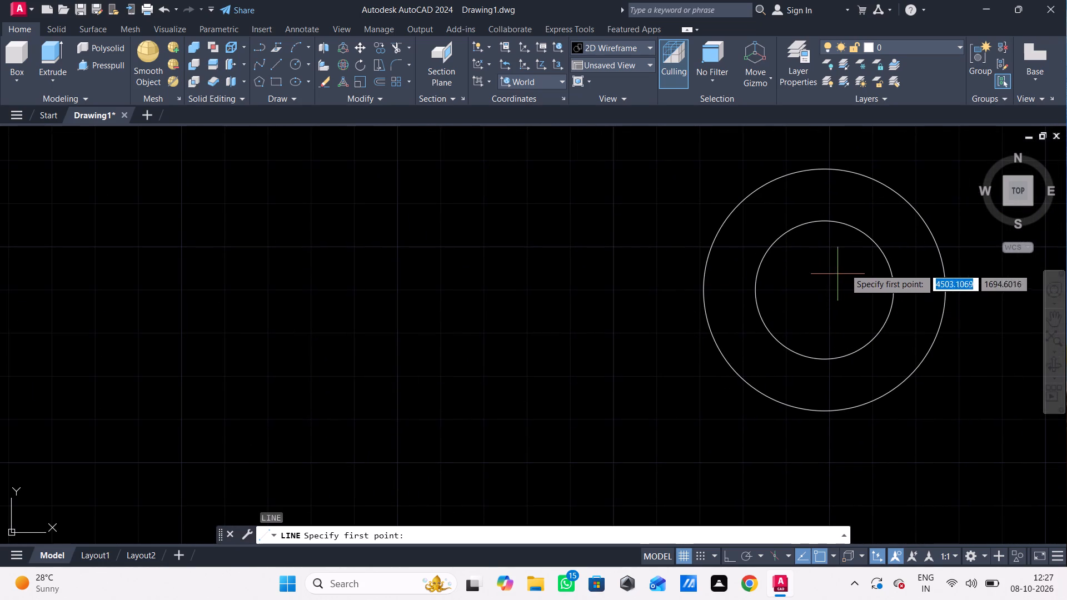
pyautogui.click(829, 289)
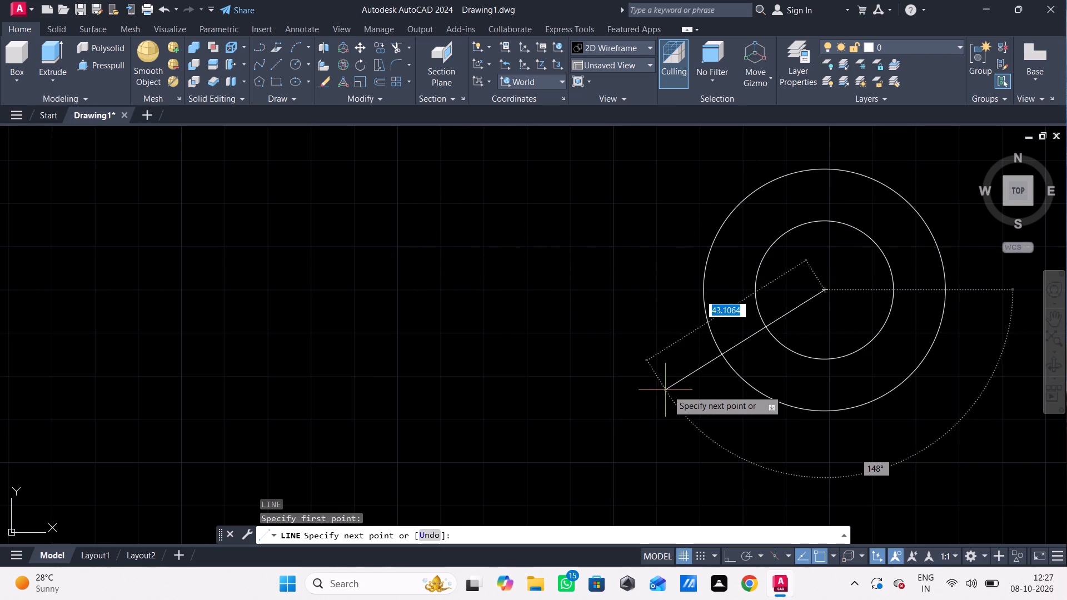
pyautogui.press('F8')
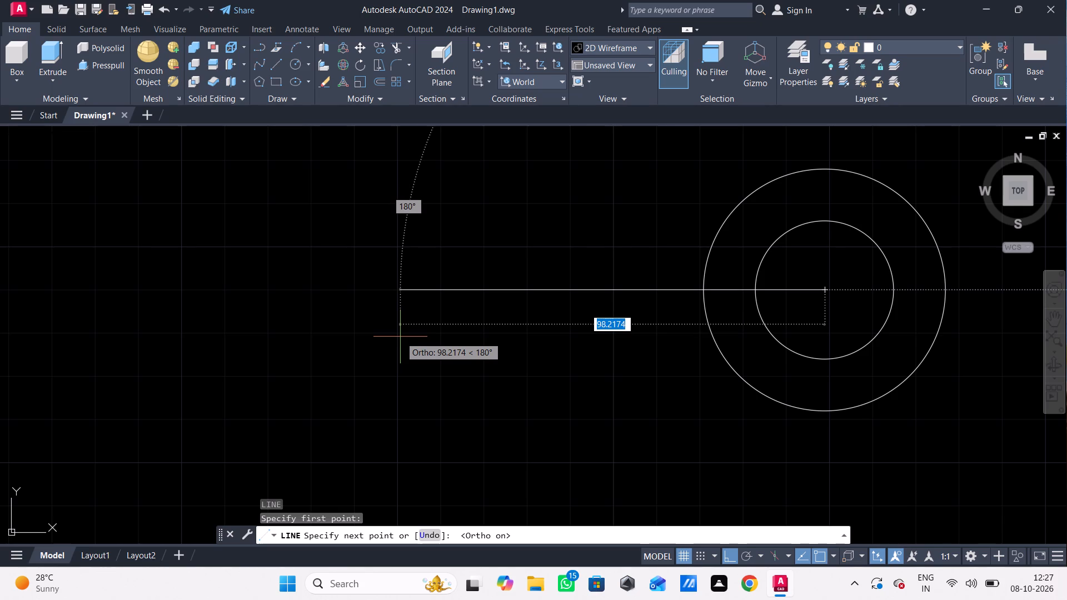
pyautogui.write('90')
pyautogui.press('Return')
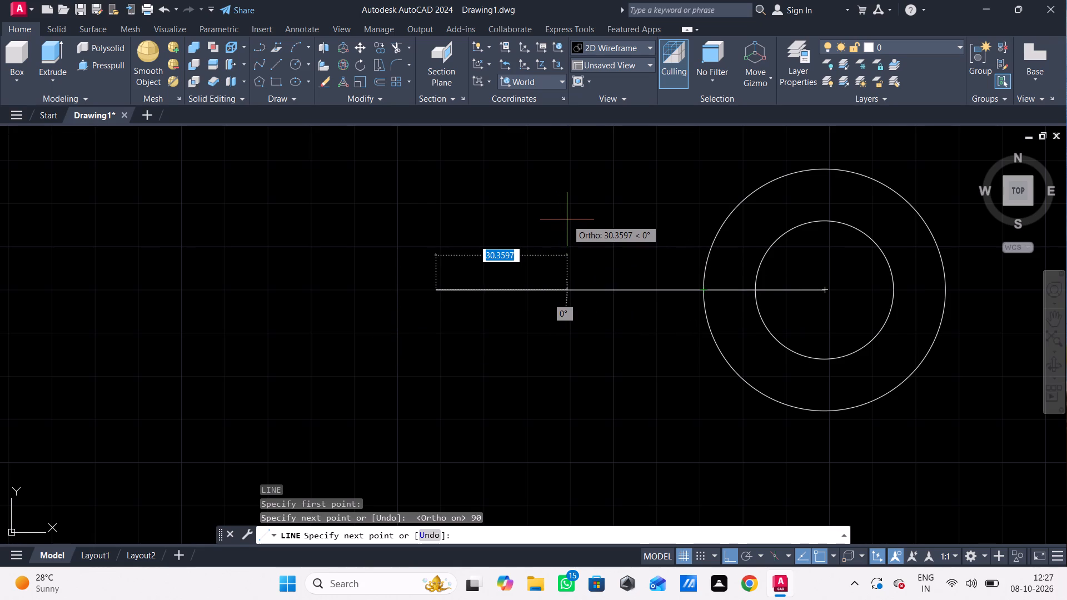
pyautogui.press('Escape')
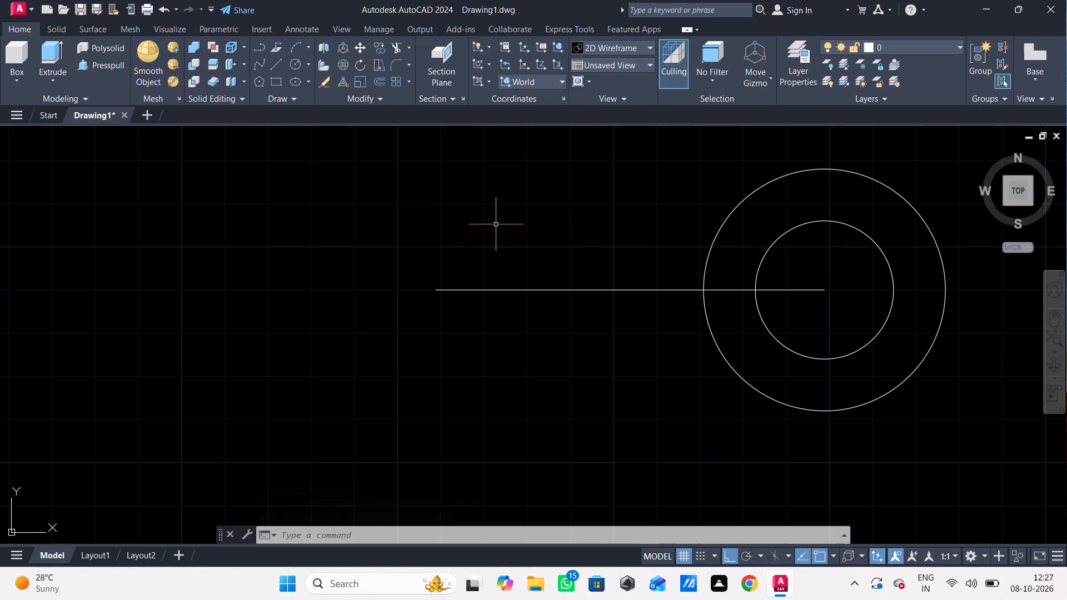
# Draw a vertical line 16 units down from the left end of the horizontal 90-unit line.
pyautogui.press('l')
pyautogui.press('Return')
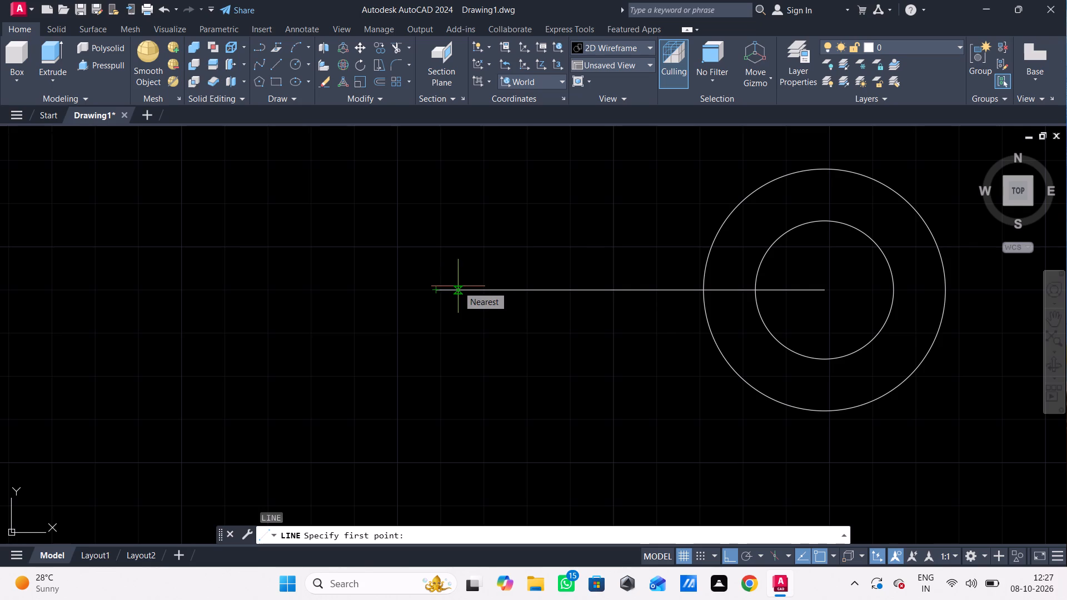
pyautogui.write('16')
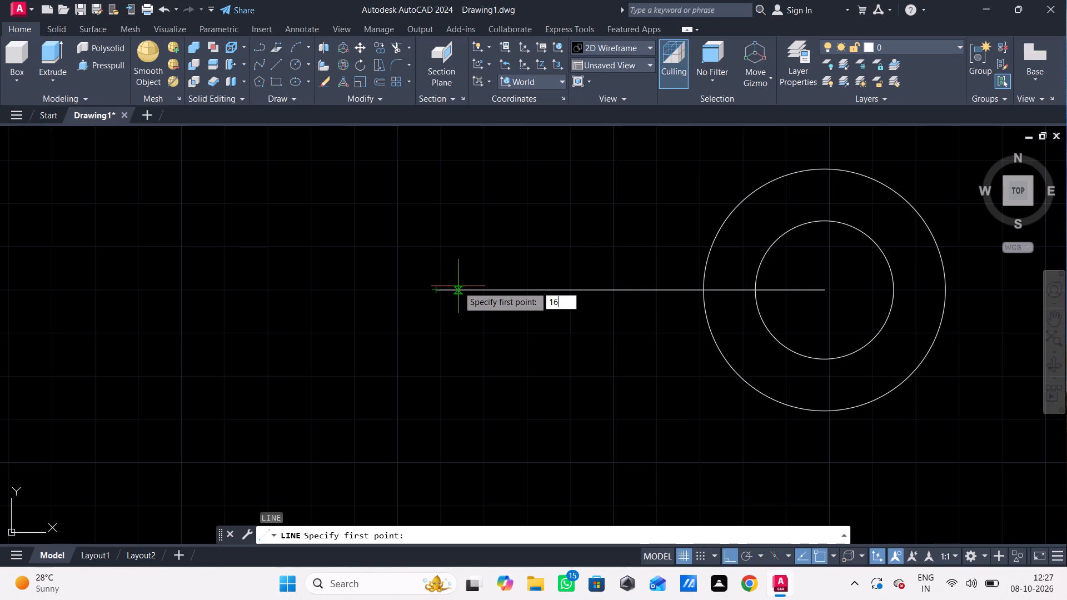
pyautogui.press('Return')
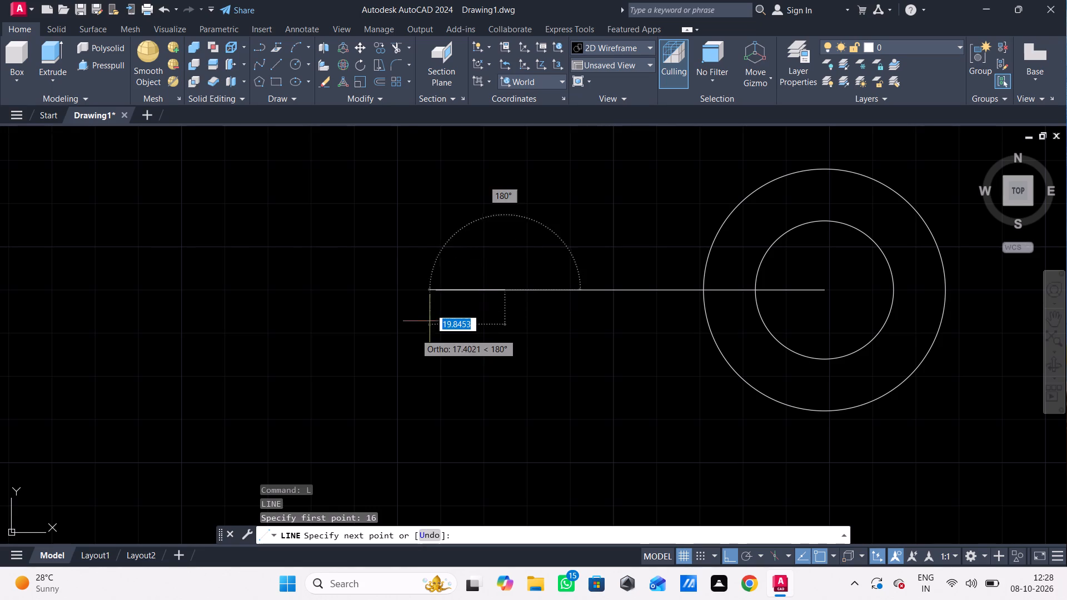
pyautogui.hotkey('ctrl', 'z')
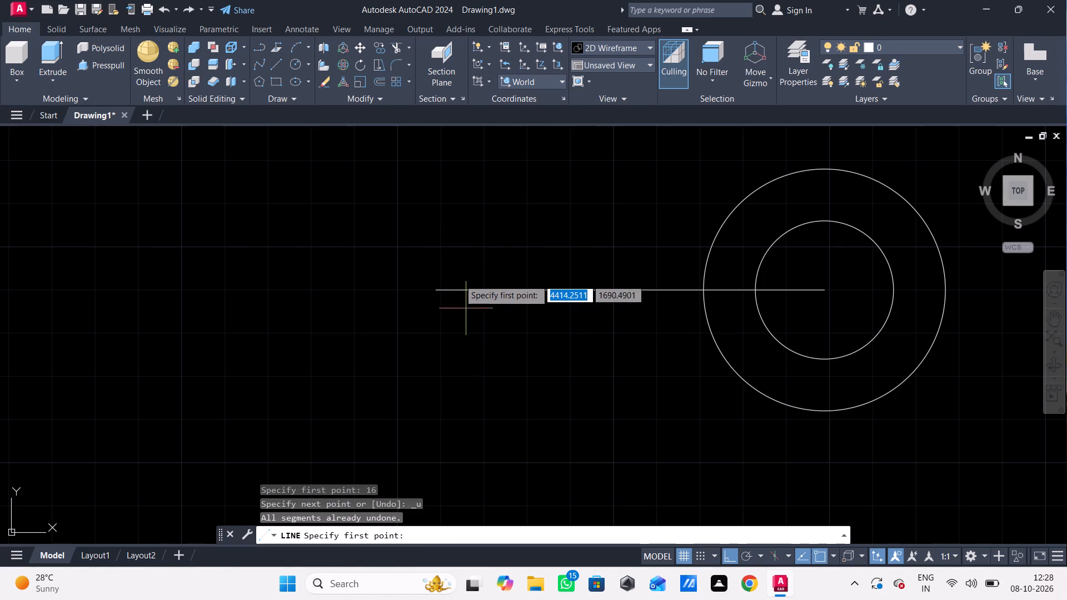
pyautogui.press('space')
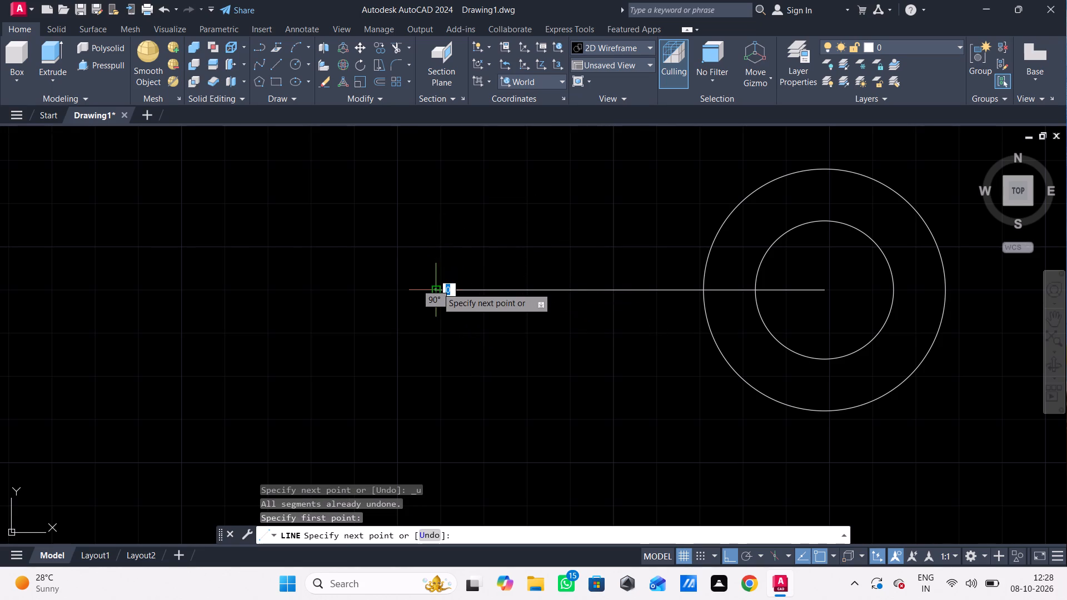
pyautogui.click(437, 287)
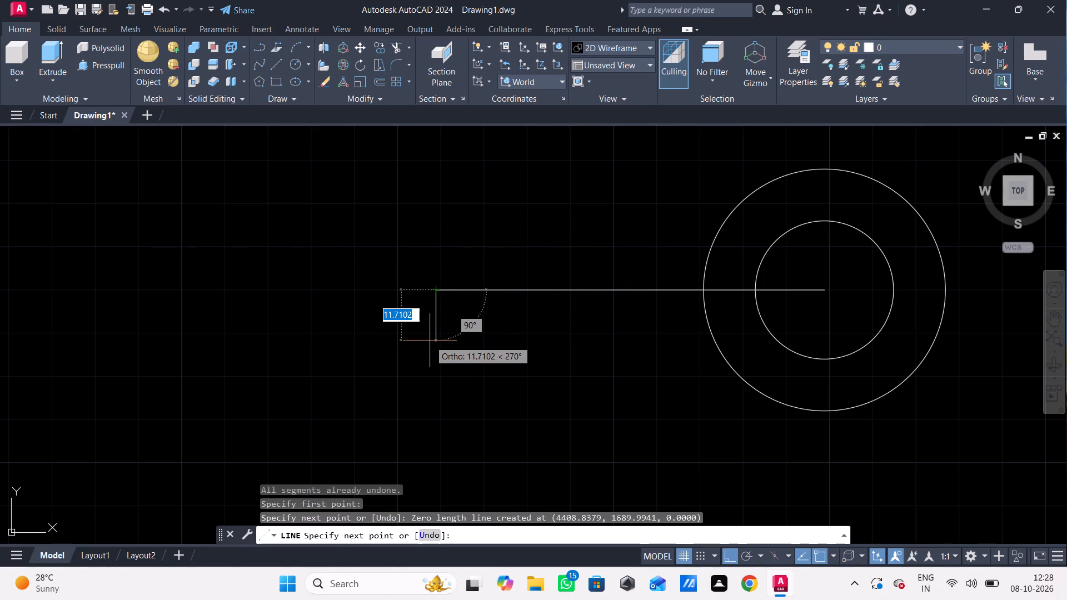
pyautogui.press('1')
pyautogui.press('6')
pyautogui.press('Return')
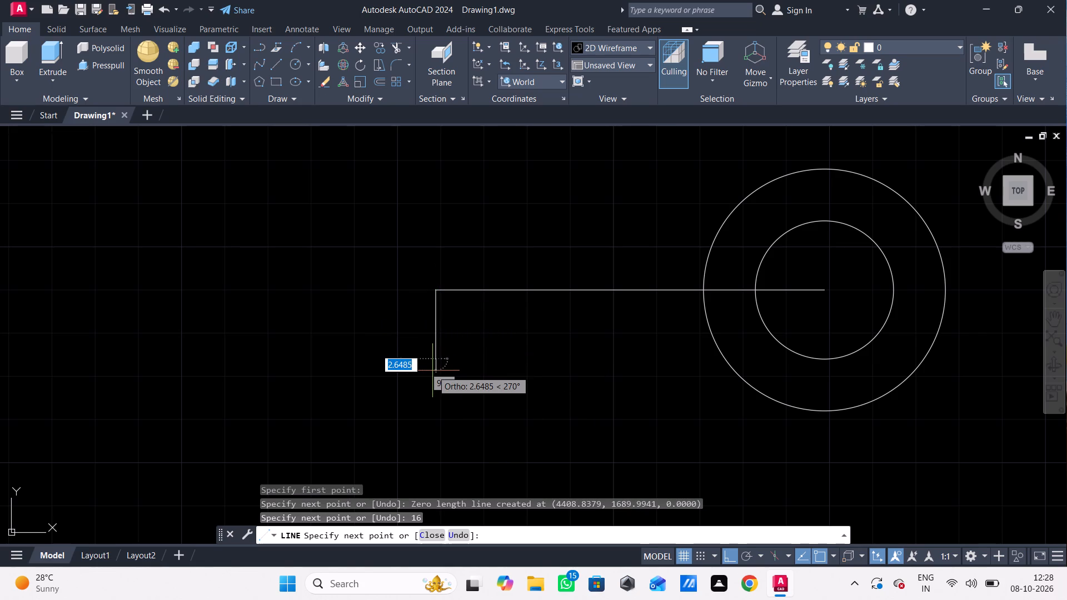
# Continue the line 8 units further down and horizontally to the right, ending inside the outer circle near its bottom.
pyautogui.press('4')
pyautogui.press('BackSpace')
pyautogui.press('8')
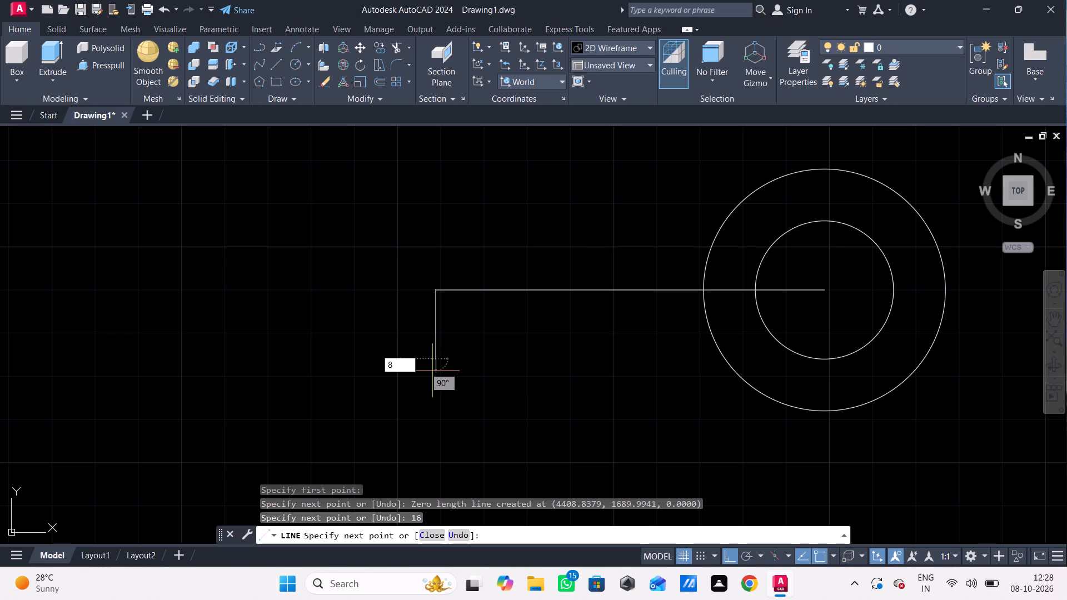
pyautogui.press('Return')
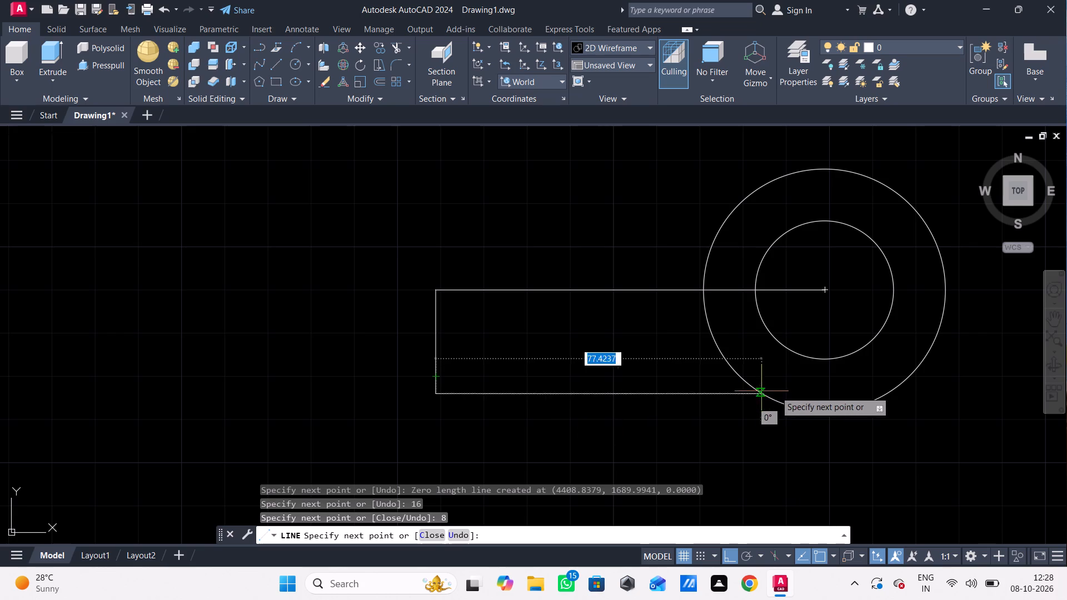
pyautogui.click(813, 390)
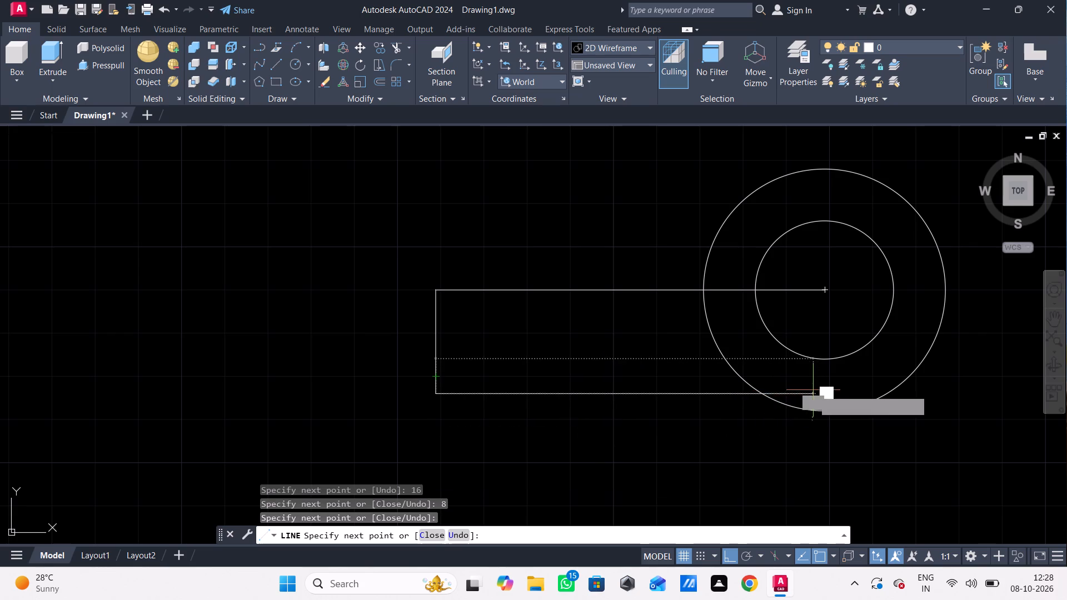
pyautogui.press('Escape')
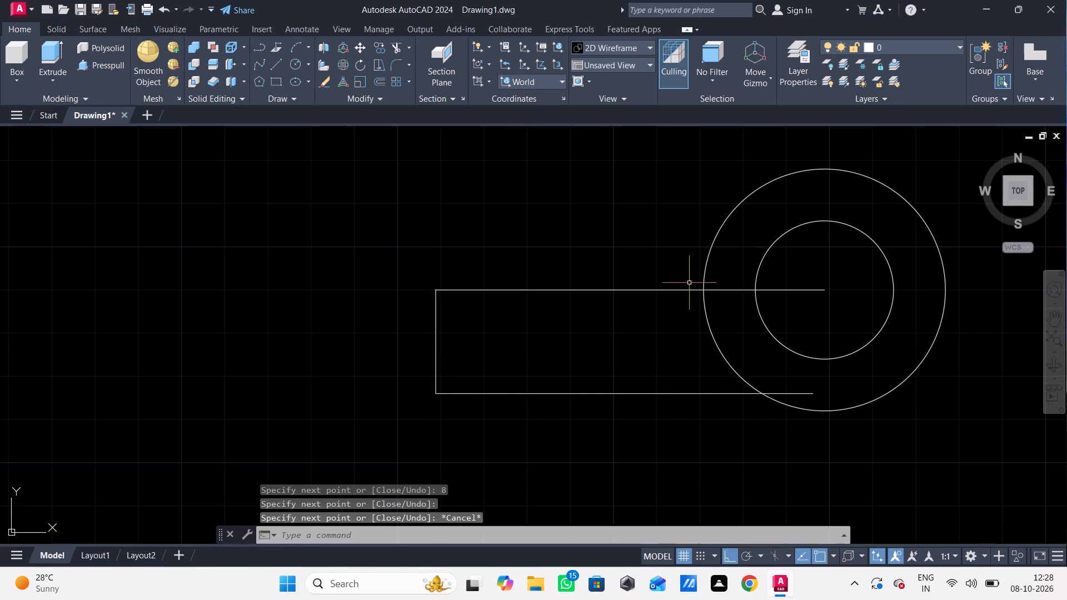
# From the arm's left end, draw a line 16 units up, 8 units further up, and horizontally right into the outer circle.
pyautogui.press('l')
pyautogui.press('Return')
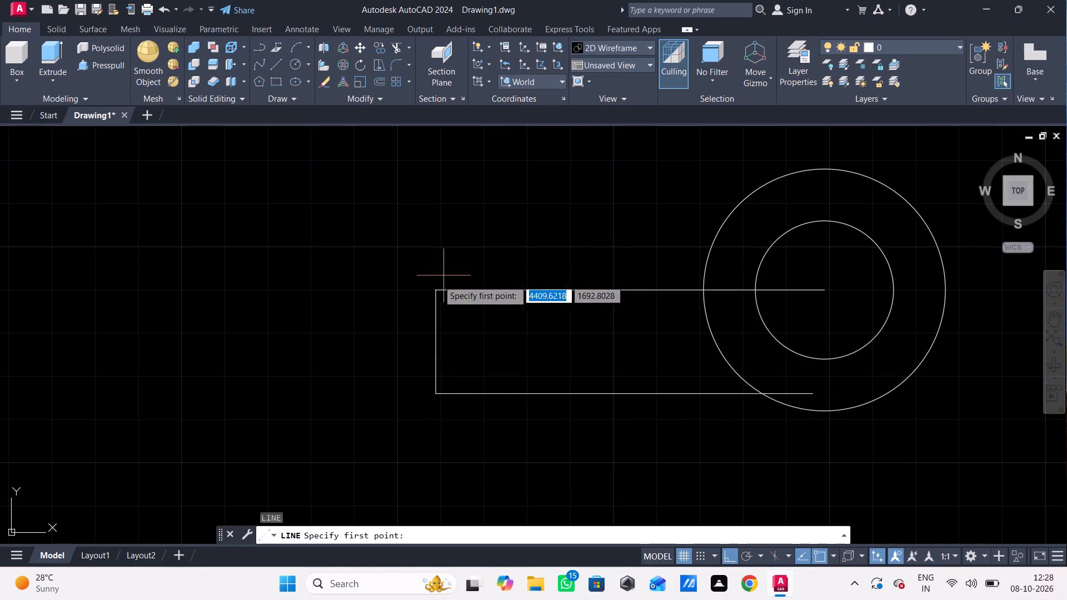
pyautogui.click(438, 286)
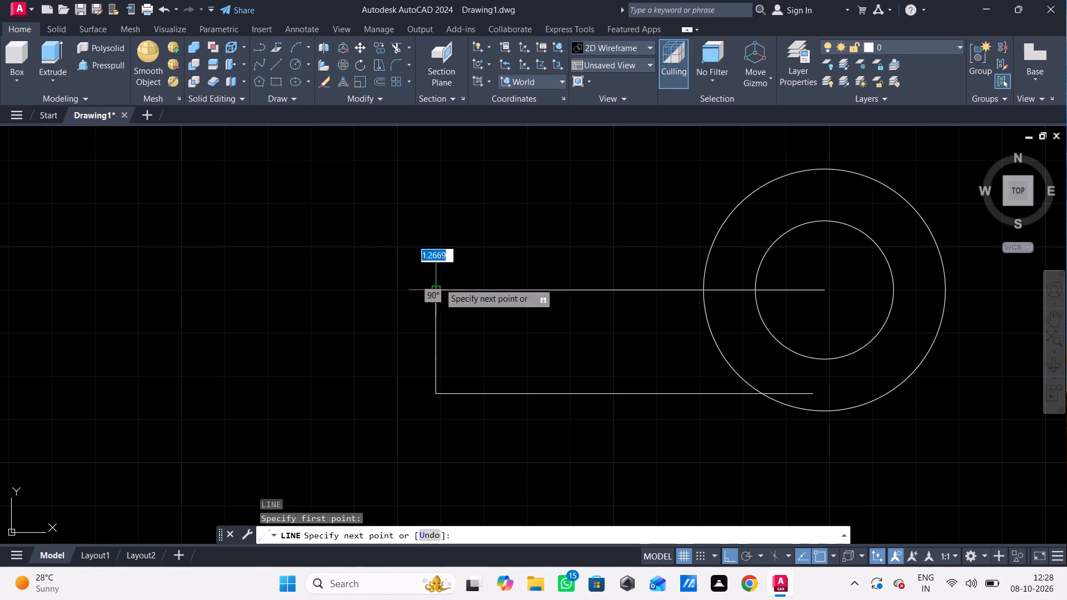
pyautogui.write('16')
pyautogui.press('Return')
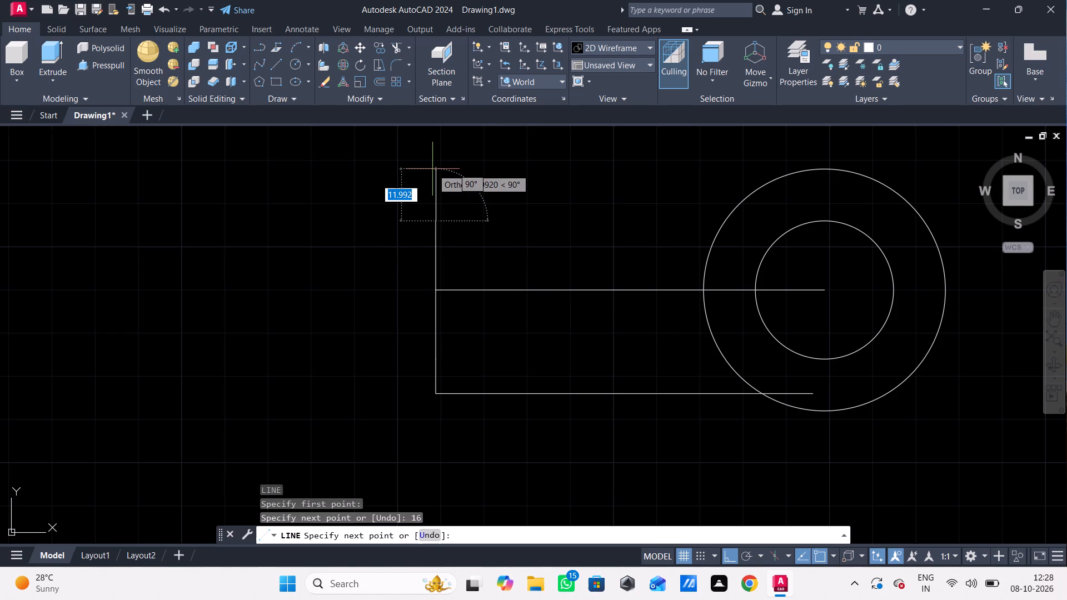
pyautogui.press('8')
pyautogui.press('Return')
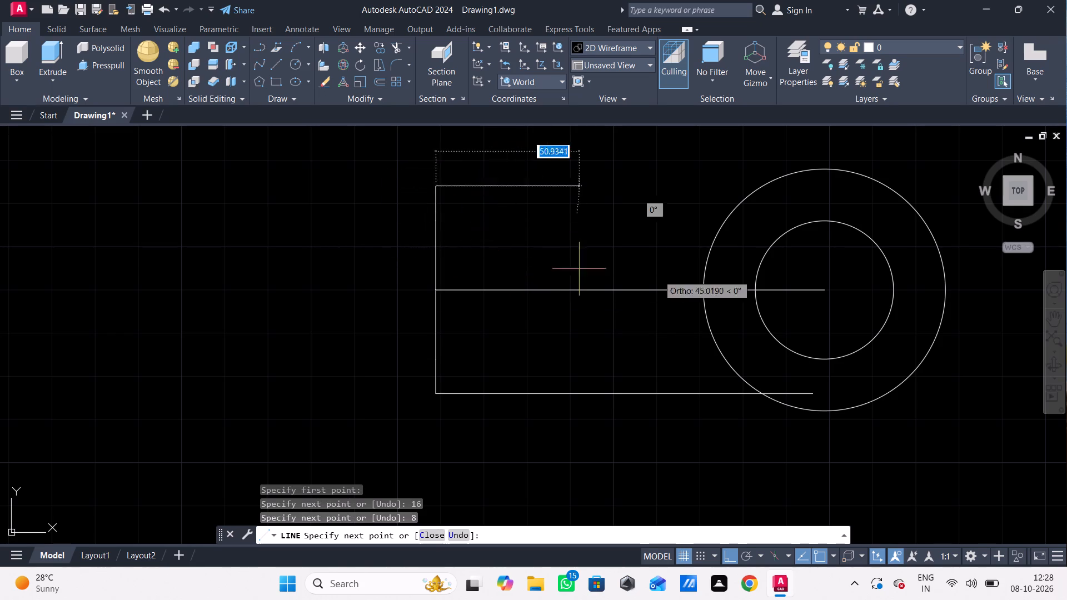
pyautogui.click(819, 233)
pyautogui.press('Escape')
# Trim the portions of the arm's upper, middle and lower horizontal lines that lie inside the circles.
pyautogui.write('TR')
pyautogui.press('space')
pyautogui.click(802, 178)
pyautogui.click(797, 204)
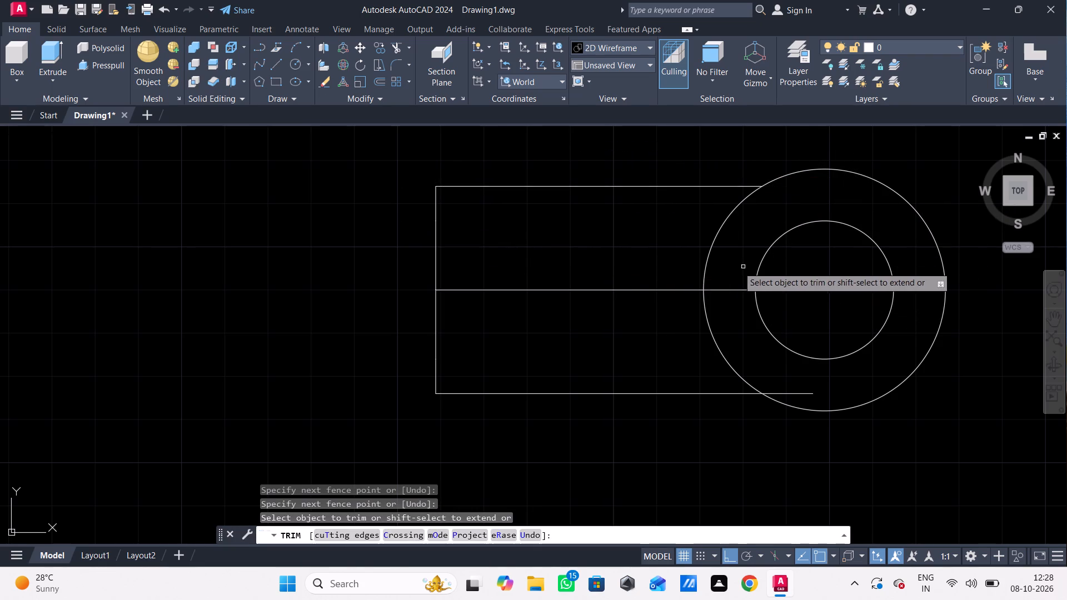
pyautogui.moveTo(736, 272); pyautogui.dragTo(784, 399)
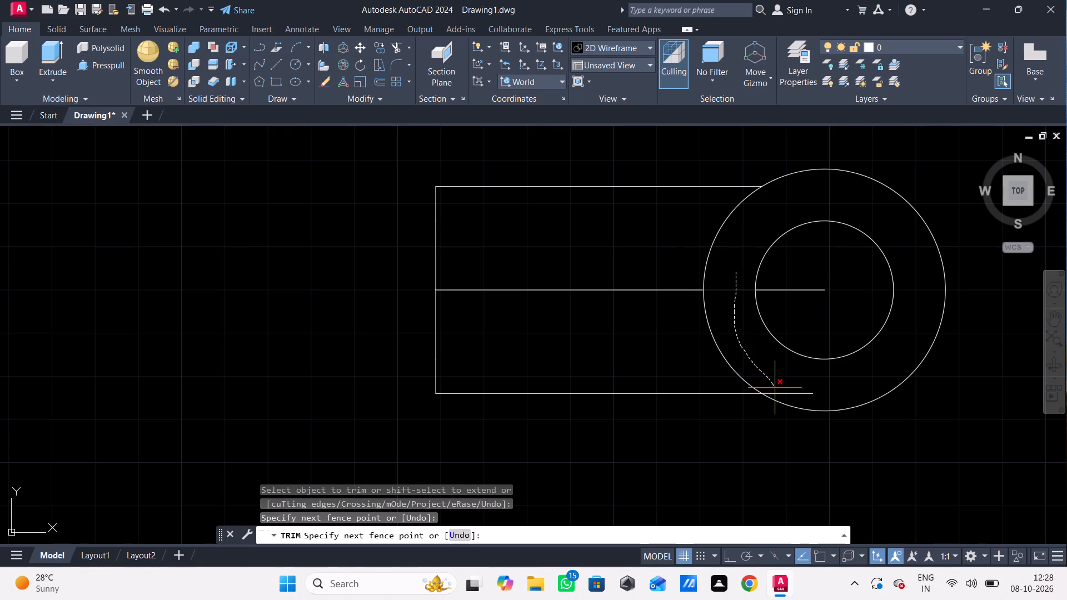
pyautogui.moveTo(784, 399); pyautogui.dragTo(803, 400)
pyautogui.moveTo(789, 311); pyautogui.dragTo(802, 281)
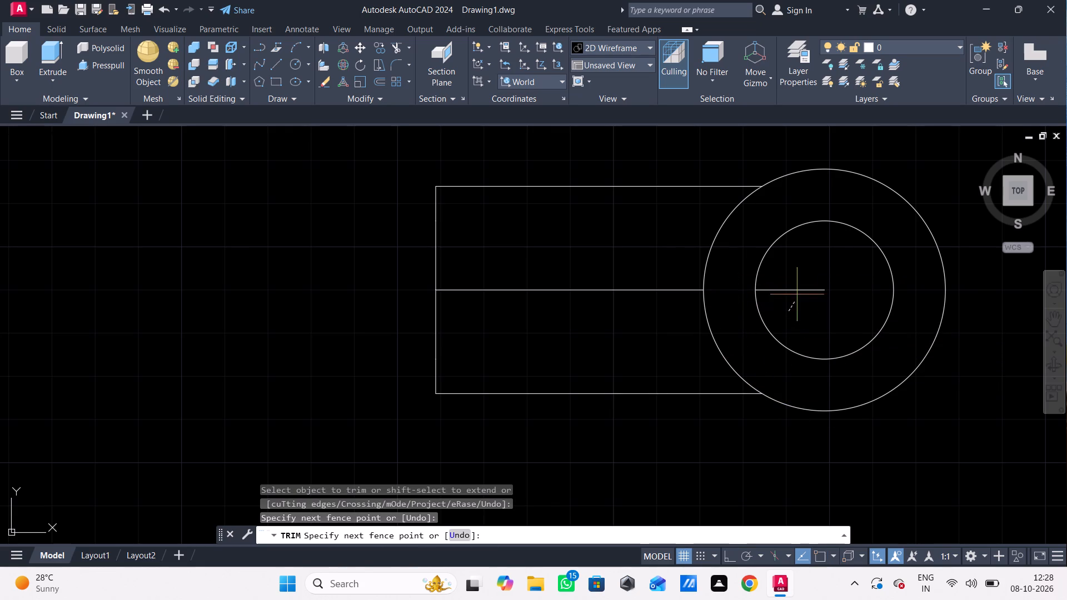
pyautogui.moveTo(802, 281); pyautogui.dragTo(805, 277)
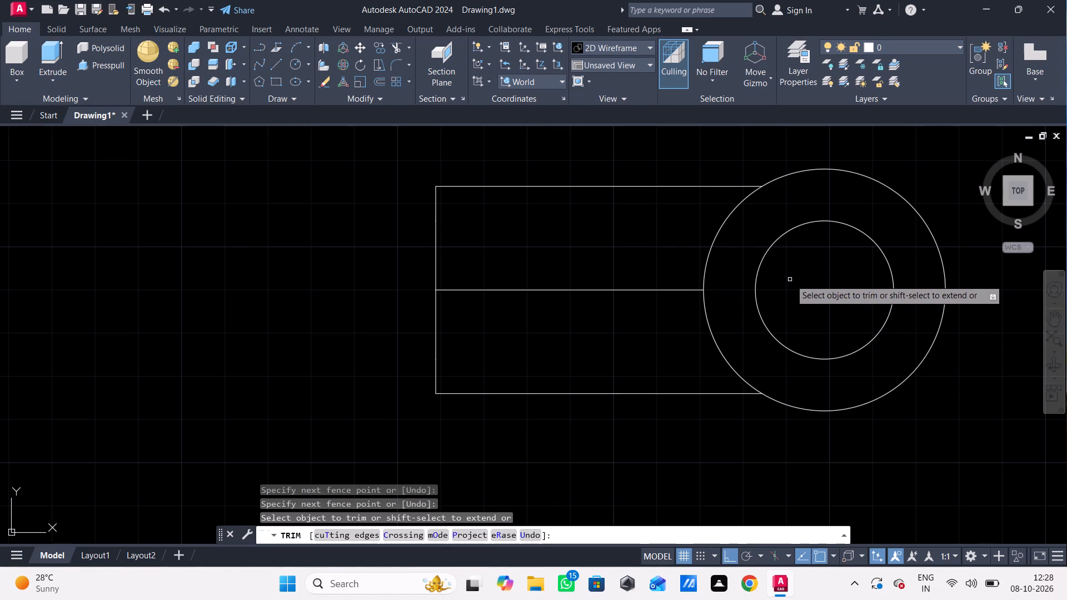
pyautogui.press('Escape')
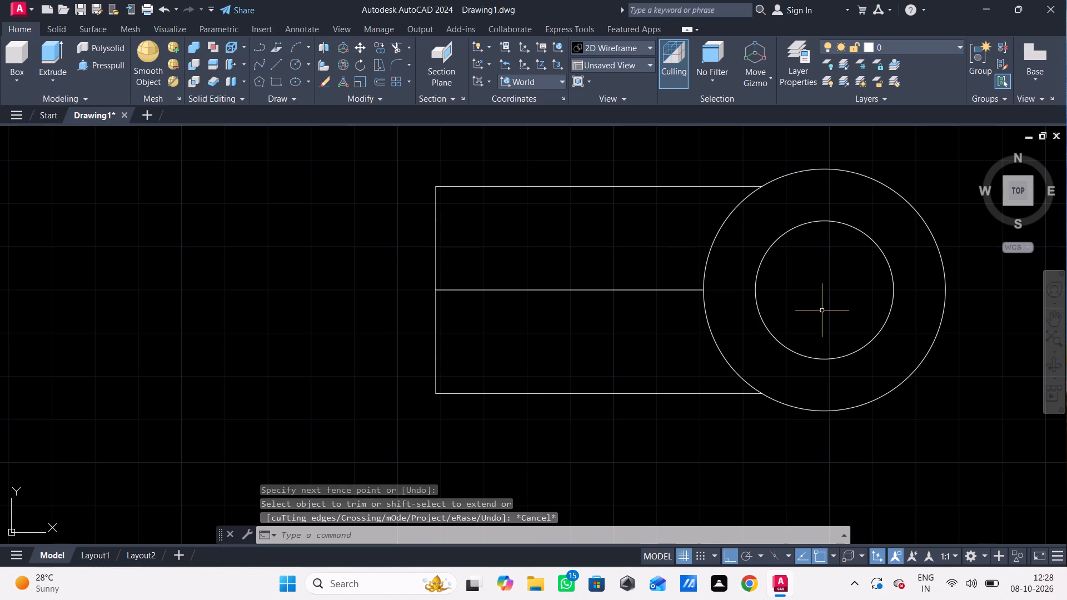
# Draw a horizontal line about 40.5 units long from the circles' centre to the right, past the outer circle.
pyautogui.press('l')
pyautogui.press('Return')
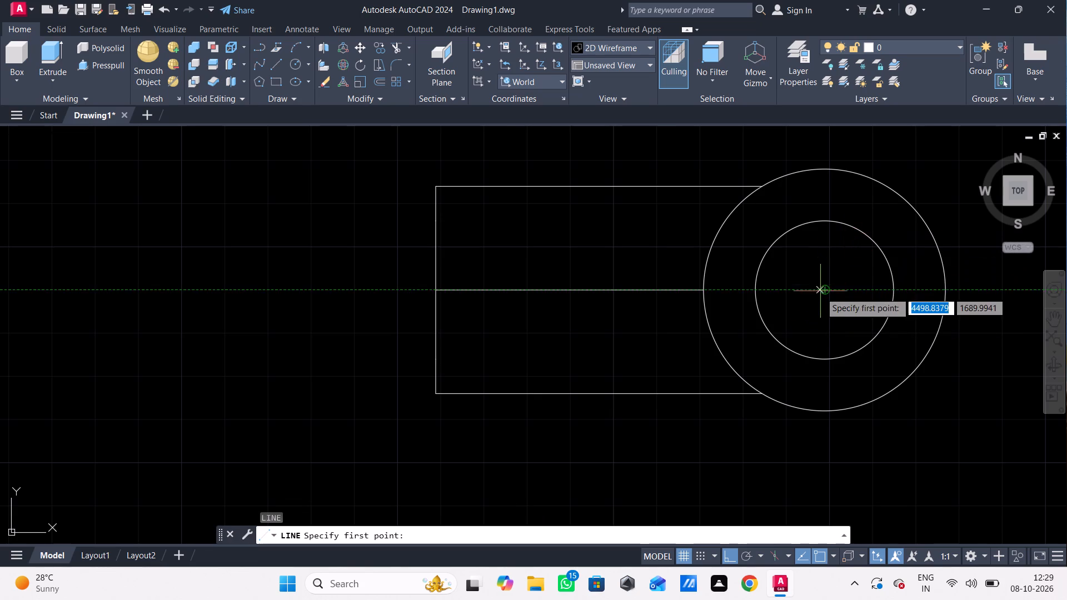
pyautogui.click(826, 296)
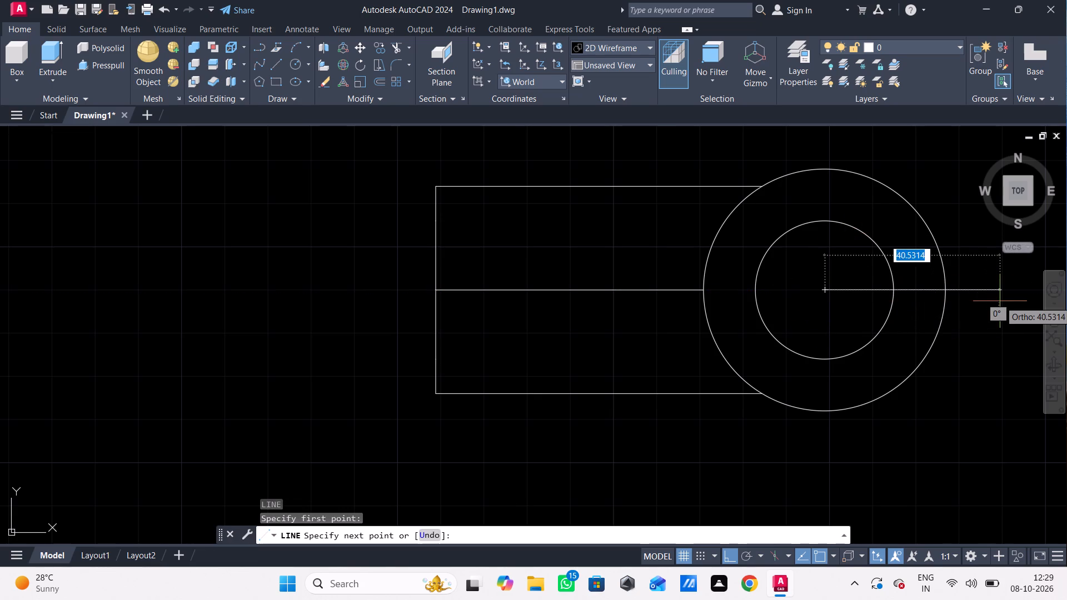
pyautogui.click(1000, 301)
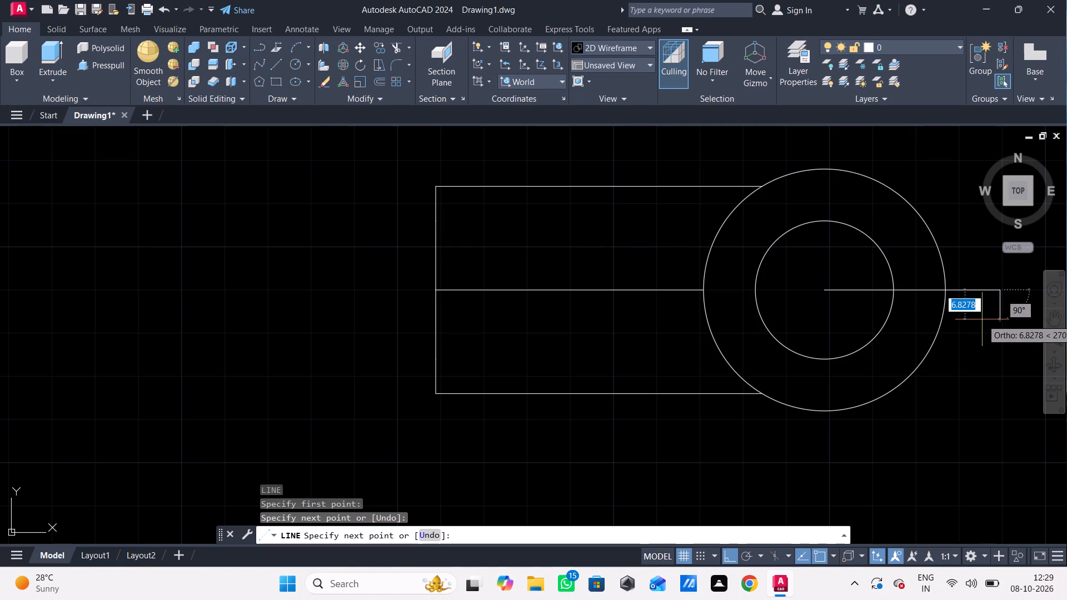
pyautogui.press('Escape')
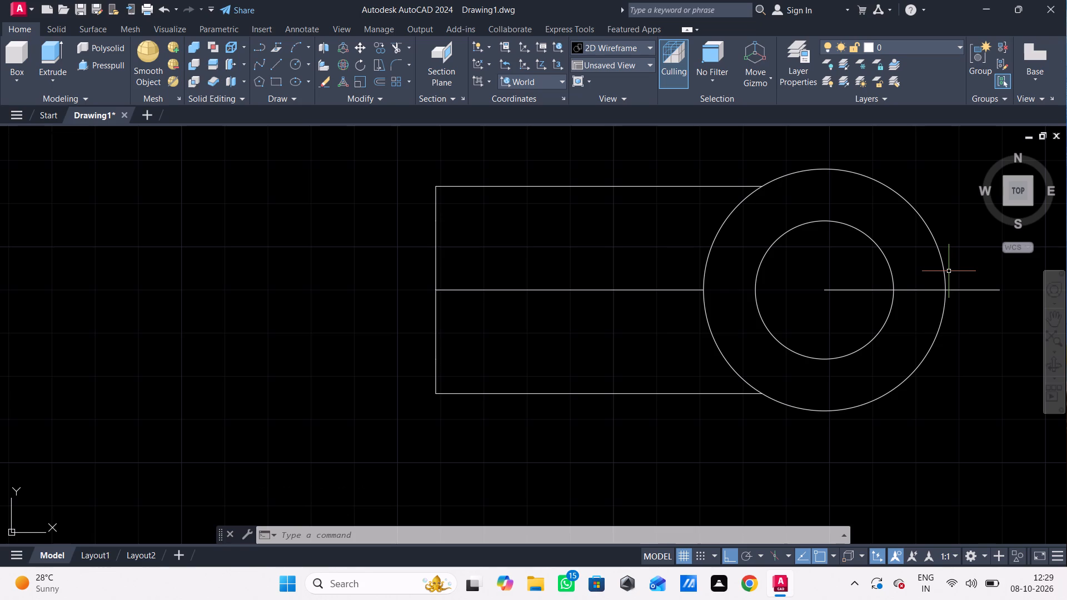
# From the outer circle's right quadrant, draw lines 3 units up, about 20 left, 6 down, and right past the outer circle to outline a slot.
pyautogui.press('l')
pyautogui.press('Return')
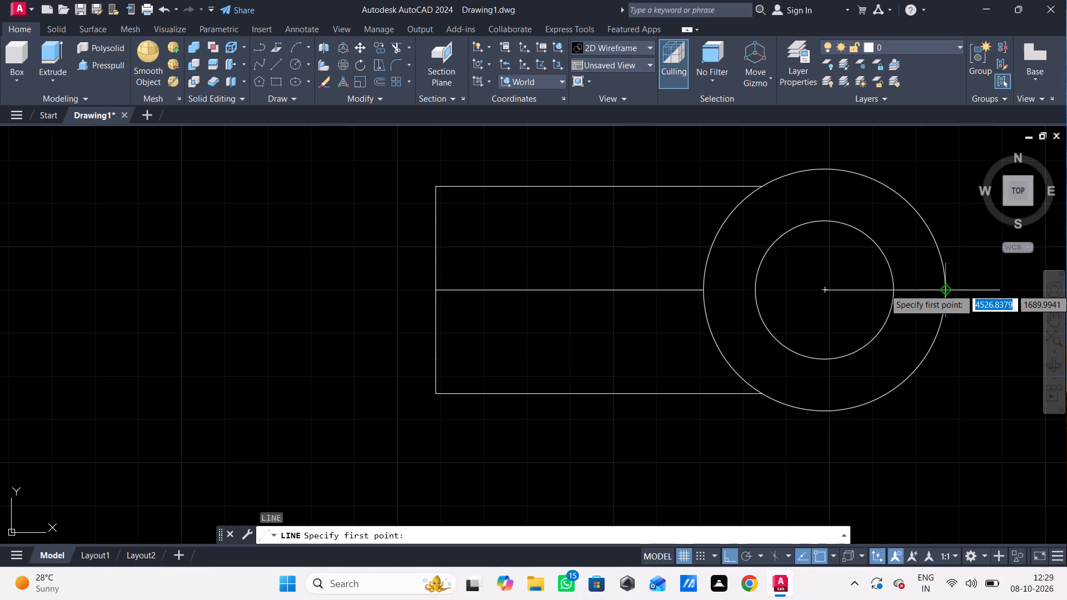
pyautogui.click(946, 289)
pyautogui.press('3')
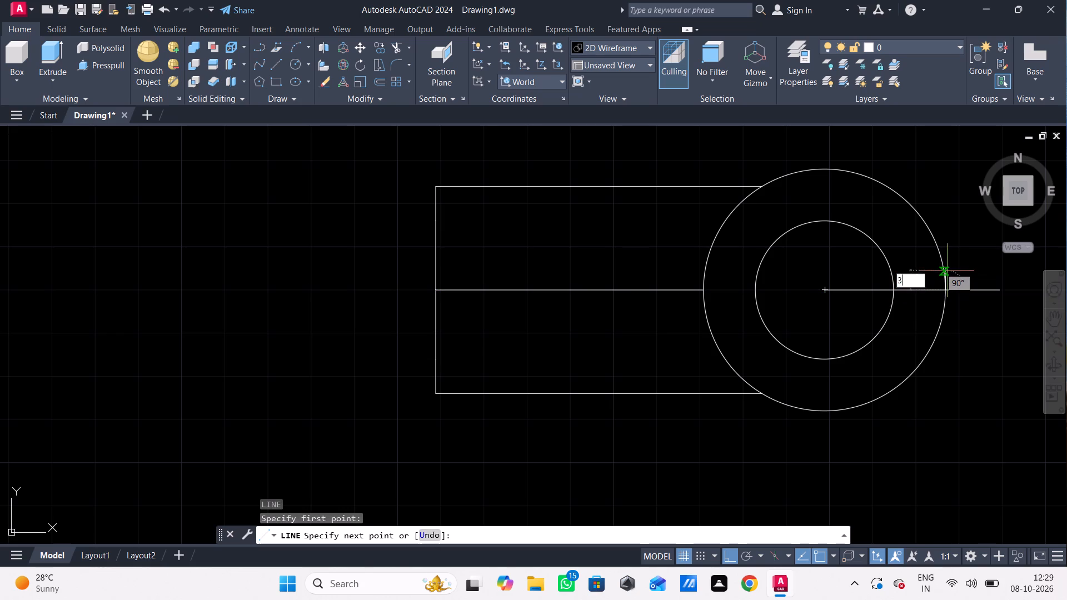
pyautogui.press('Return')
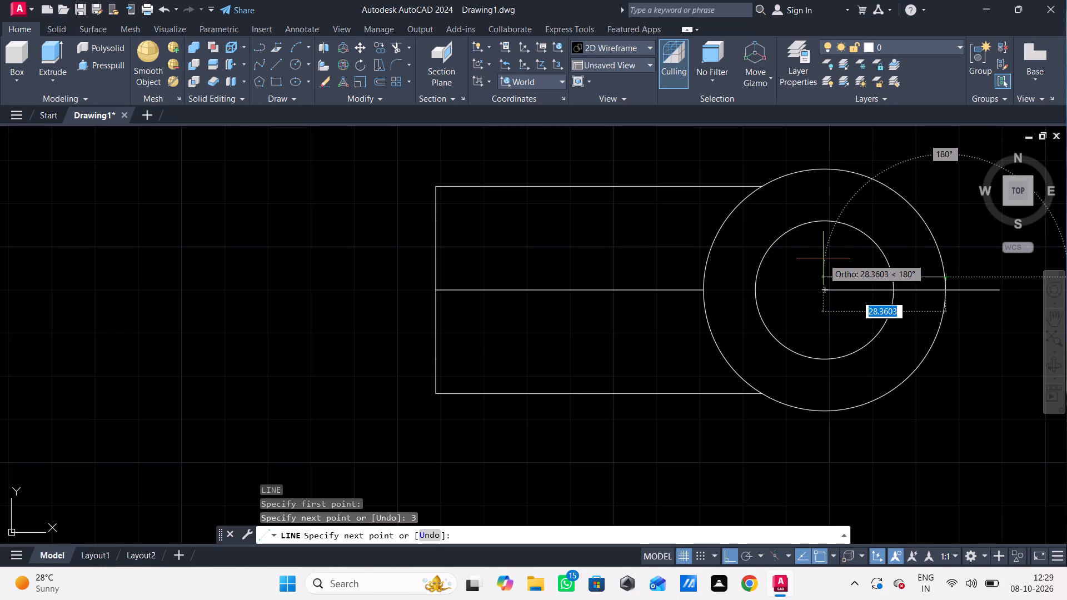
pyautogui.click(859, 261)
pyautogui.press('6')
pyautogui.press('Return')
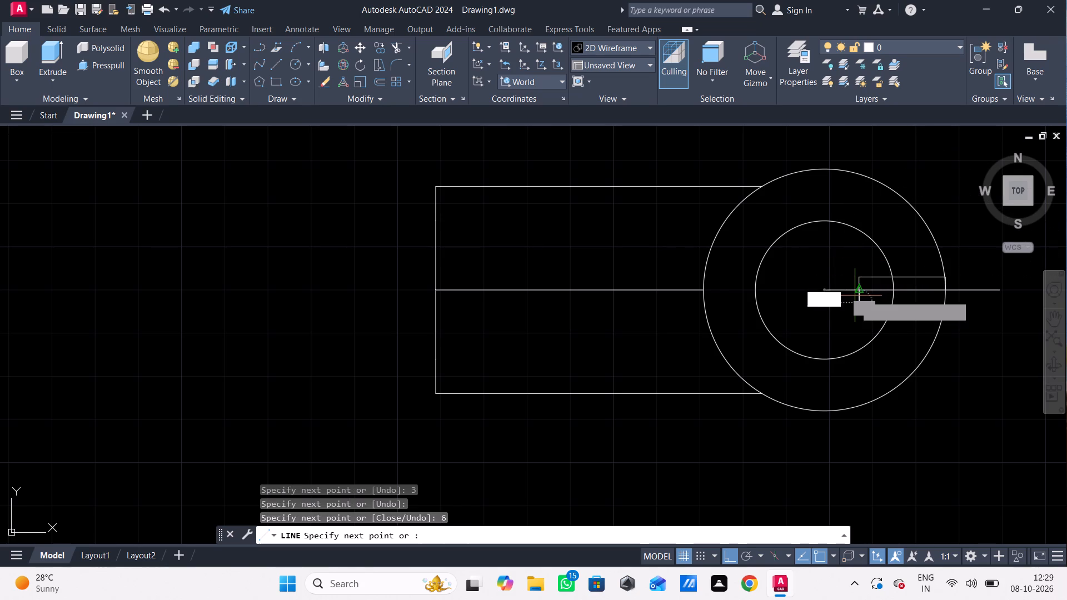
pyautogui.click(1018, 331)
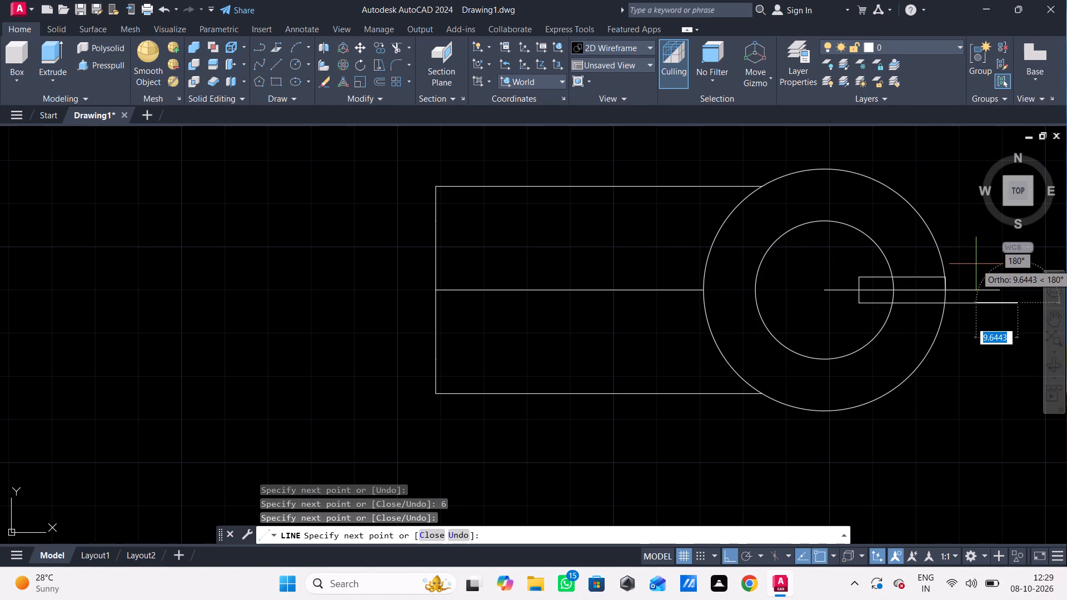
pyautogui.press('Escape')
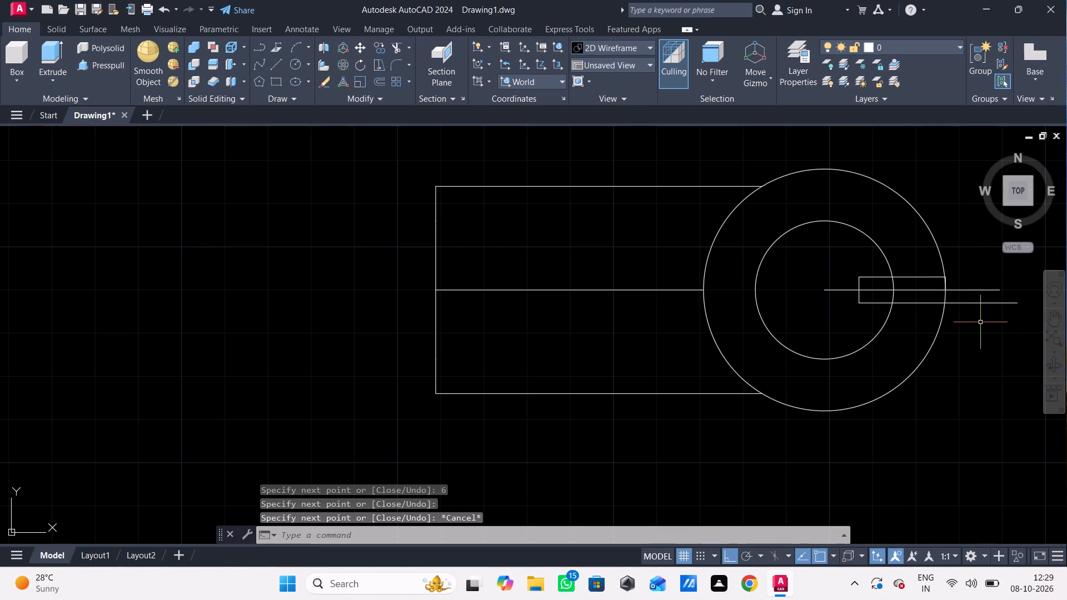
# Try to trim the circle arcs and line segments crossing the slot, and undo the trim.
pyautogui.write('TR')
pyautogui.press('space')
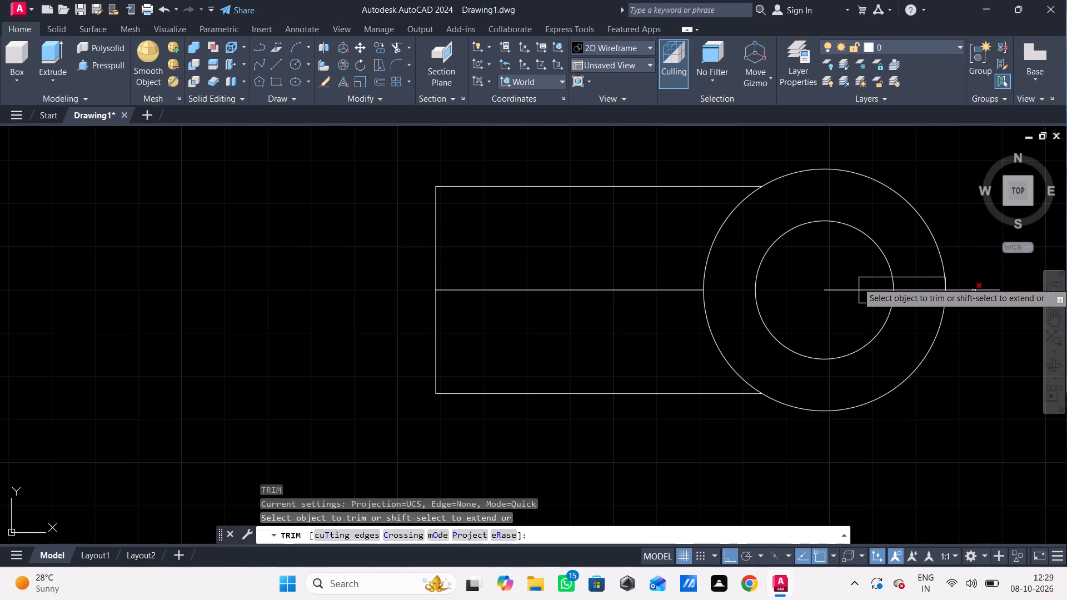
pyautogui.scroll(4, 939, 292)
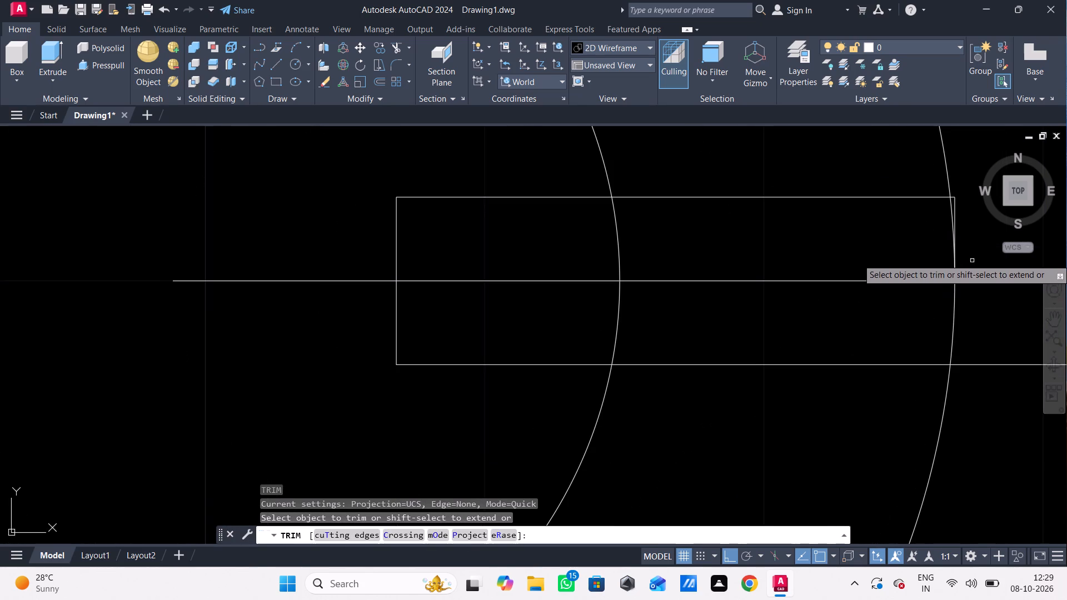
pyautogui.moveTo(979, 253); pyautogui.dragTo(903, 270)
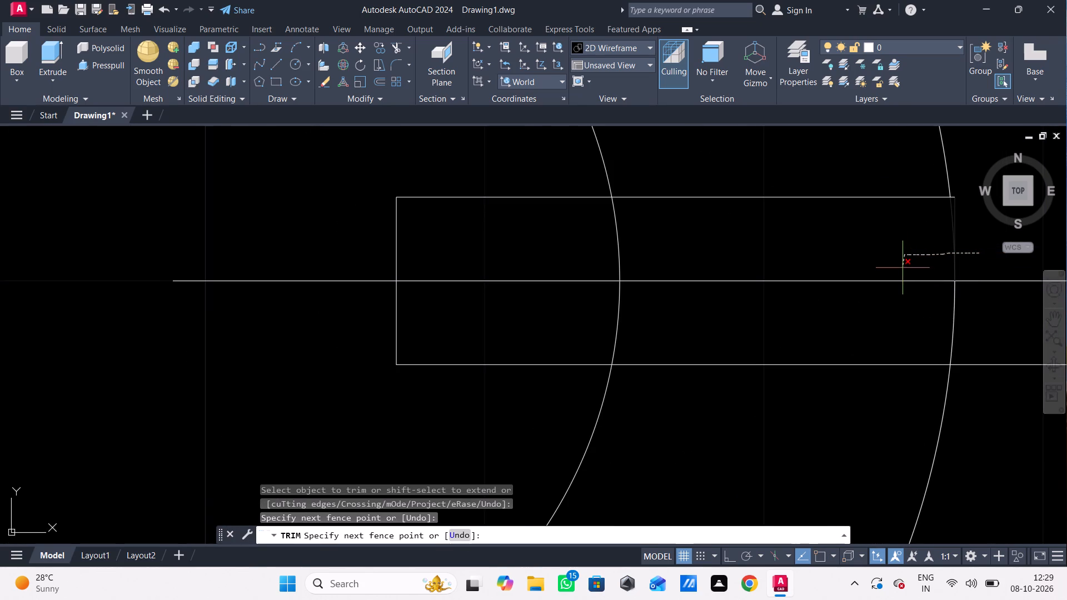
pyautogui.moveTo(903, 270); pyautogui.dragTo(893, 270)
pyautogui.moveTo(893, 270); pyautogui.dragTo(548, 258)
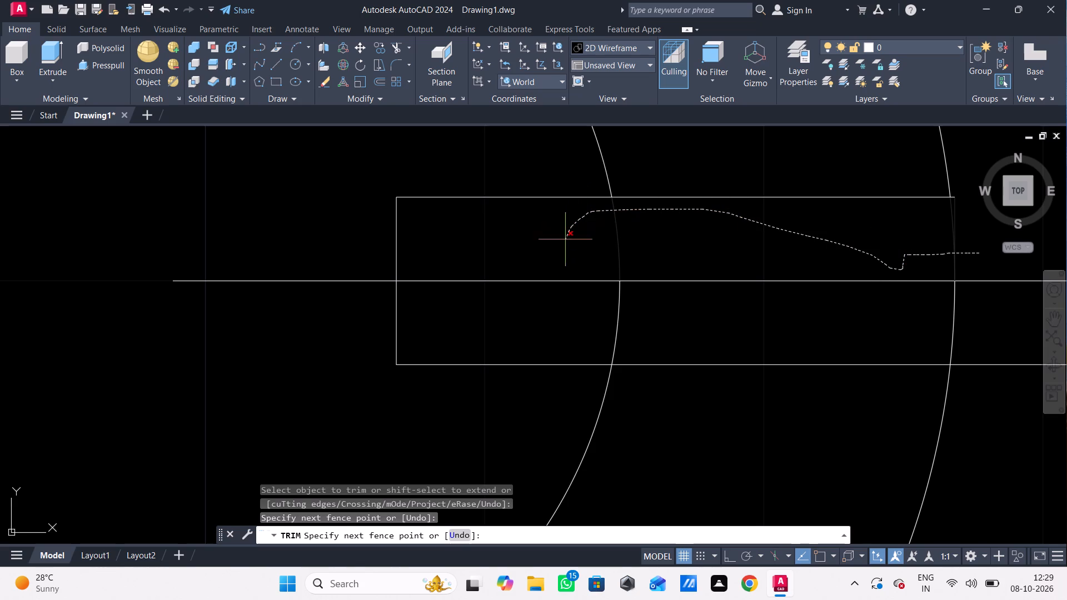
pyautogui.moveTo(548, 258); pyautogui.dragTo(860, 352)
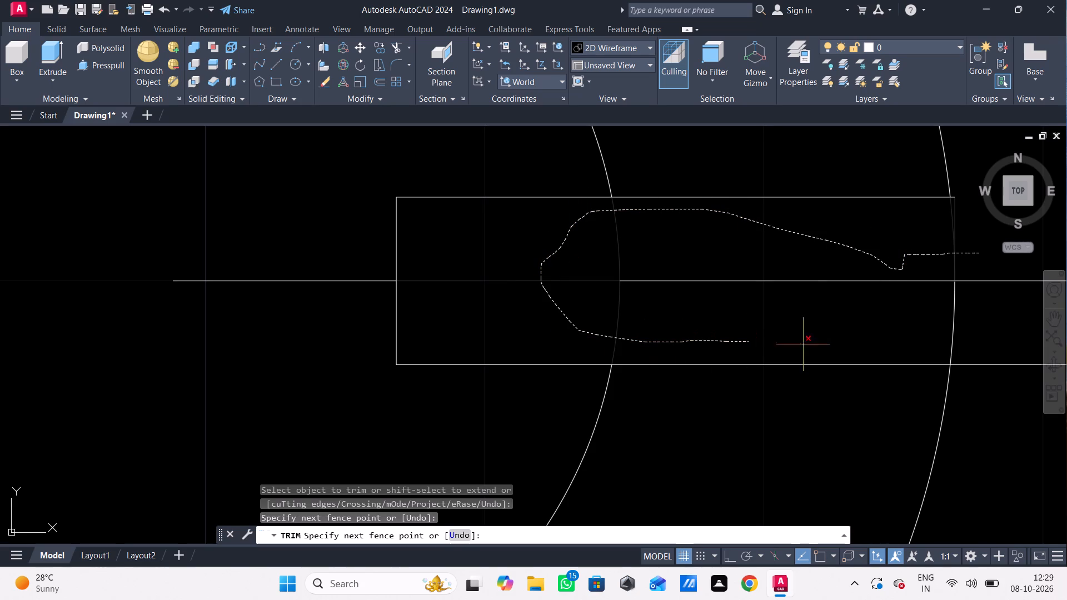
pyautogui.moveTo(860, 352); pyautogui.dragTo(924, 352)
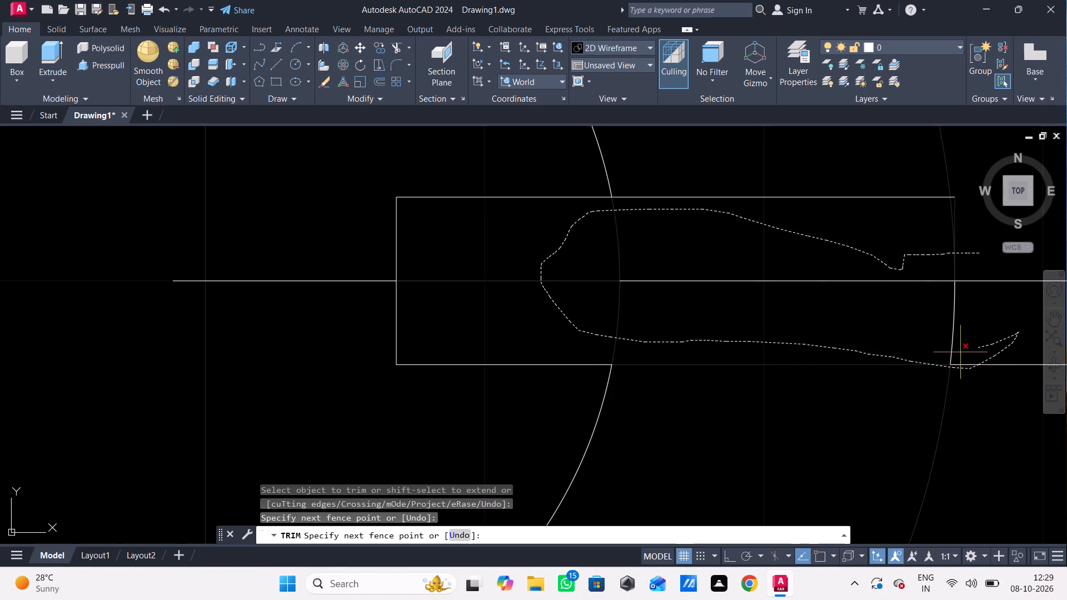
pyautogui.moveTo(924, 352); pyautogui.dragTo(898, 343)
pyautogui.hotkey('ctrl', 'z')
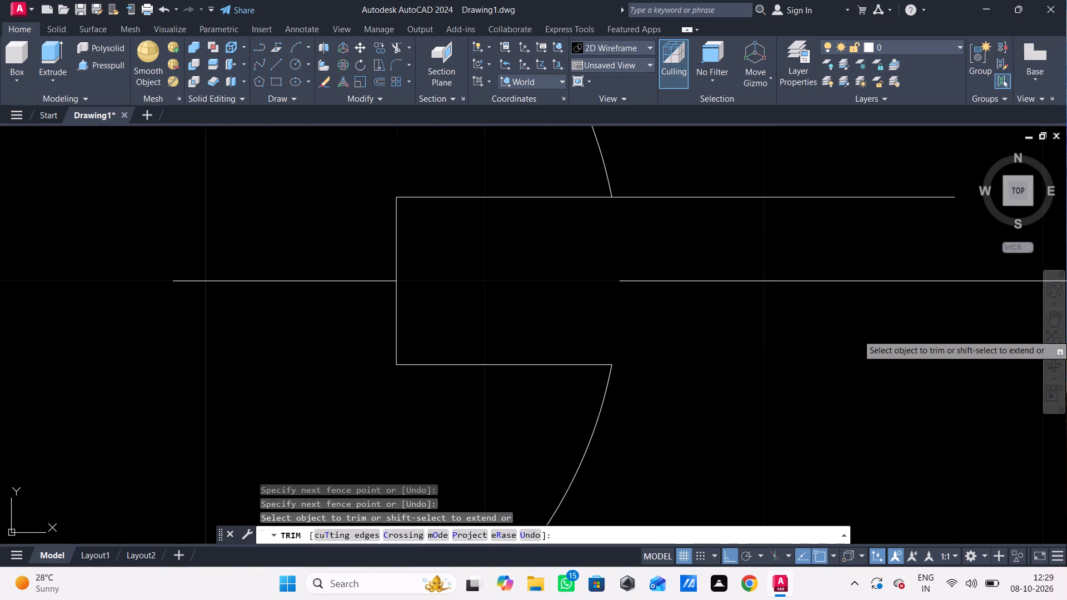
# Trim the ends of the centre line and the slot's lower line that extend beyond the outer circle.
pyautogui.scroll(3, 984, 300)
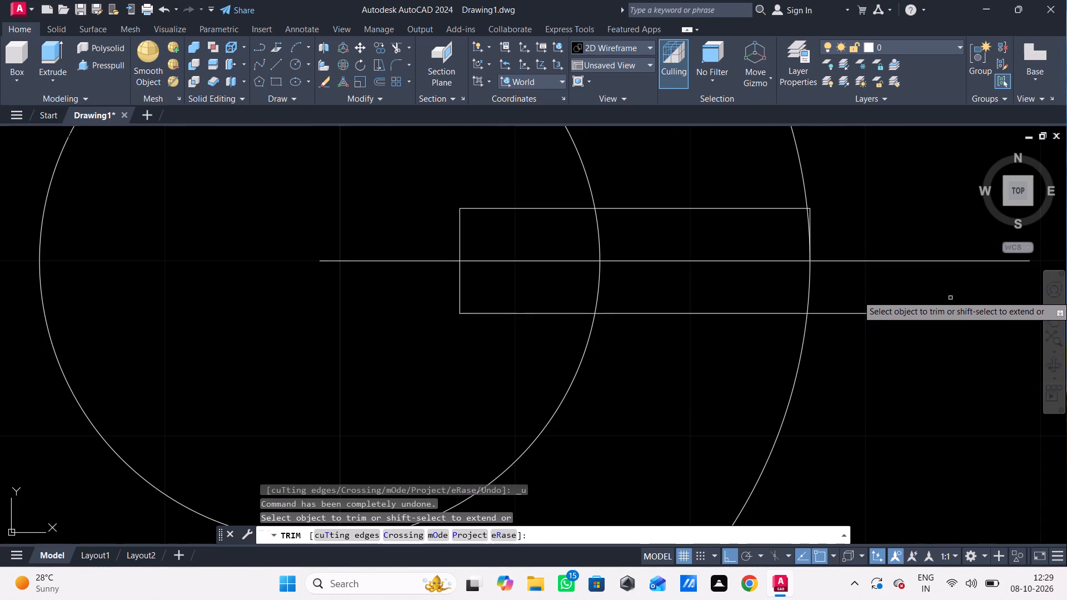
pyautogui.moveTo(939, 238); pyautogui.dragTo(915, 325)
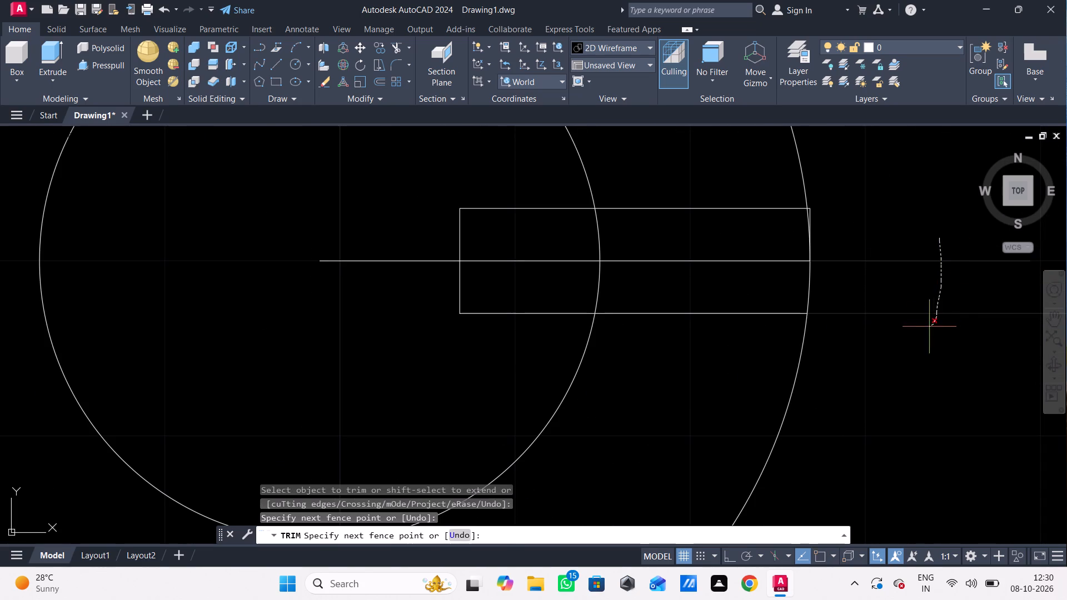
pyautogui.moveTo(915, 325); pyautogui.dragTo(852, 259)
pyautogui.rightClick(852, 259)
pyautogui.moveTo(852, 259); pyautogui.dragTo(848, 254)
pyautogui.click(841, 239)
# Trim away the circle arcs, centre line and inner end line lying between the slot's two horizontal lines.
pyautogui.click(834, 240)
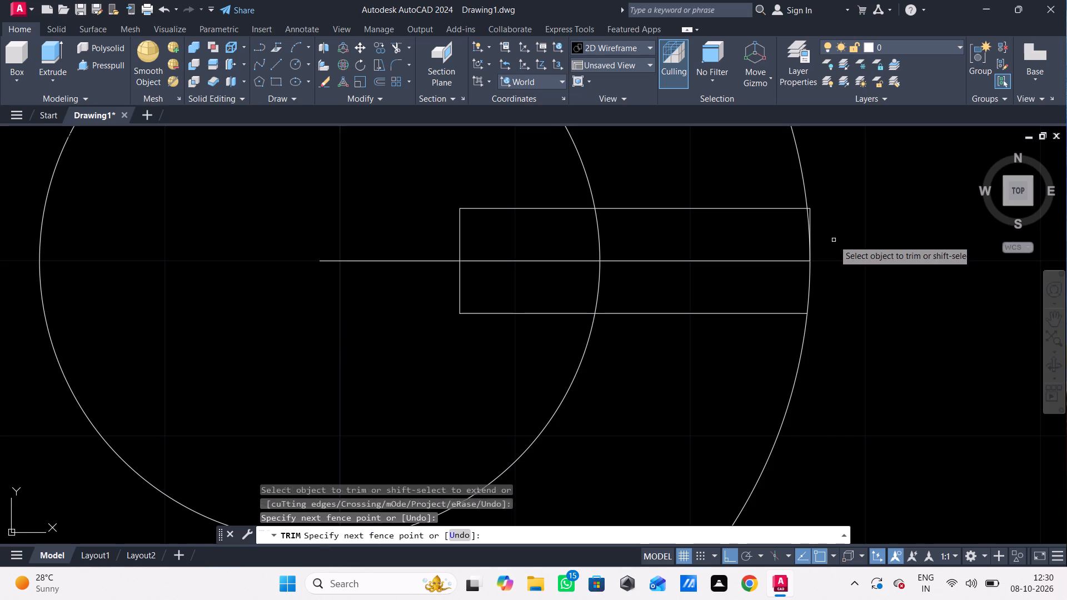
pyautogui.moveTo(834, 240); pyautogui.dragTo(639, 238)
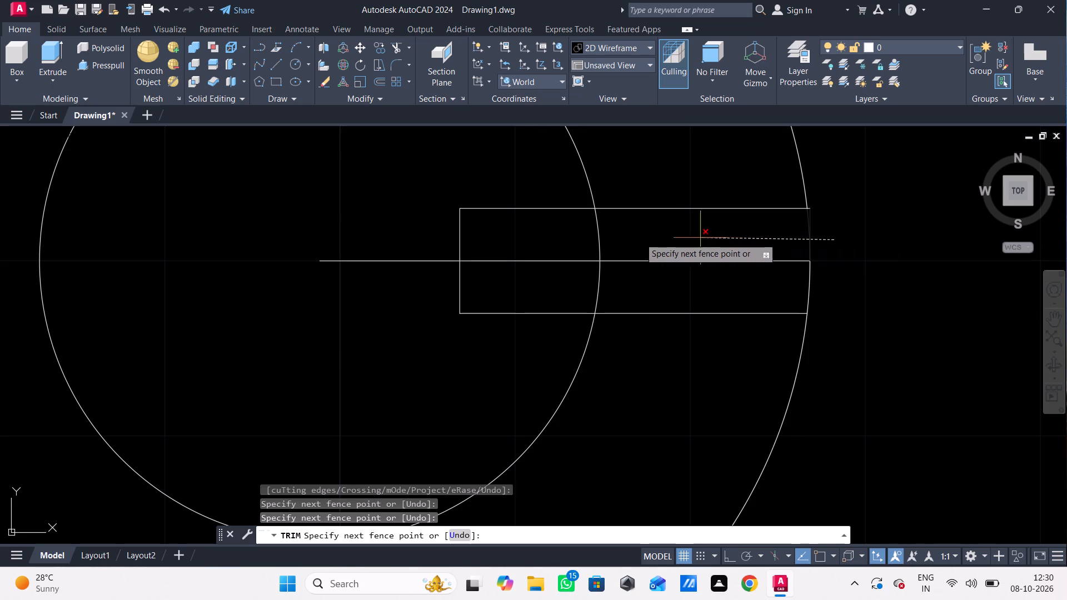
pyautogui.moveTo(639, 238); pyautogui.dragTo(564, 282)
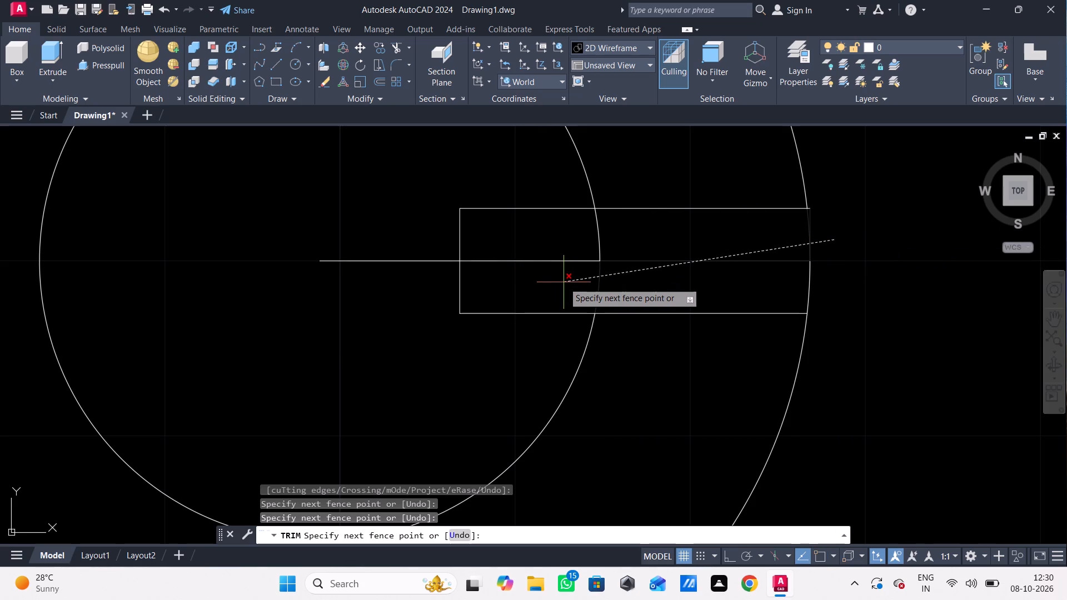
pyautogui.moveTo(564, 282); pyautogui.dragTo(686, 289)
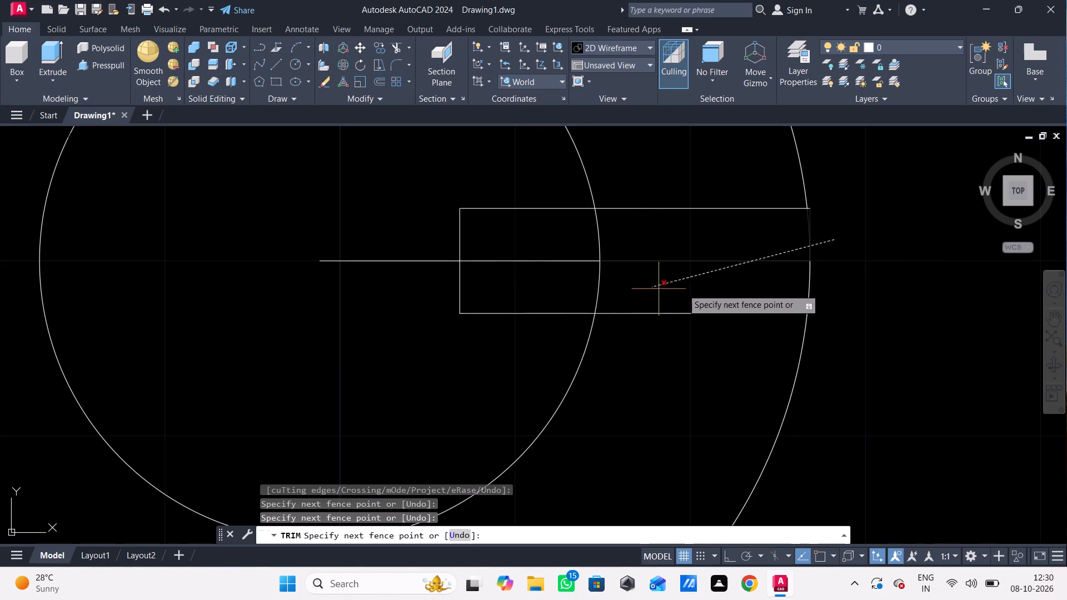
pyautogui.moveTo(686, 289); pyautogui.dragTo(794, 256)
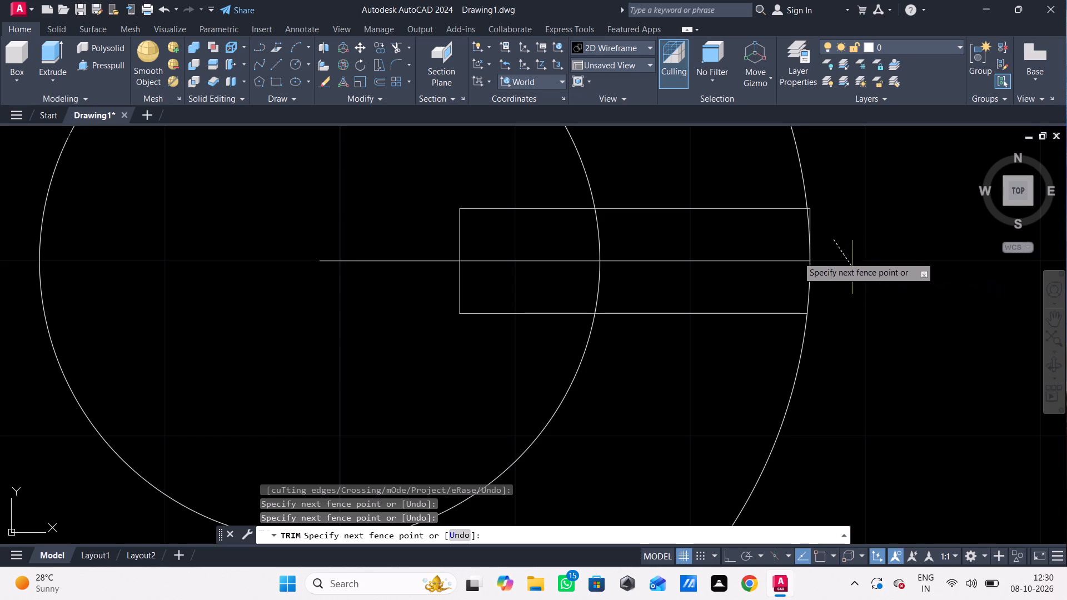
pyautogui.moveTo(794, 256); pyautogui.dragTo(438, 236)
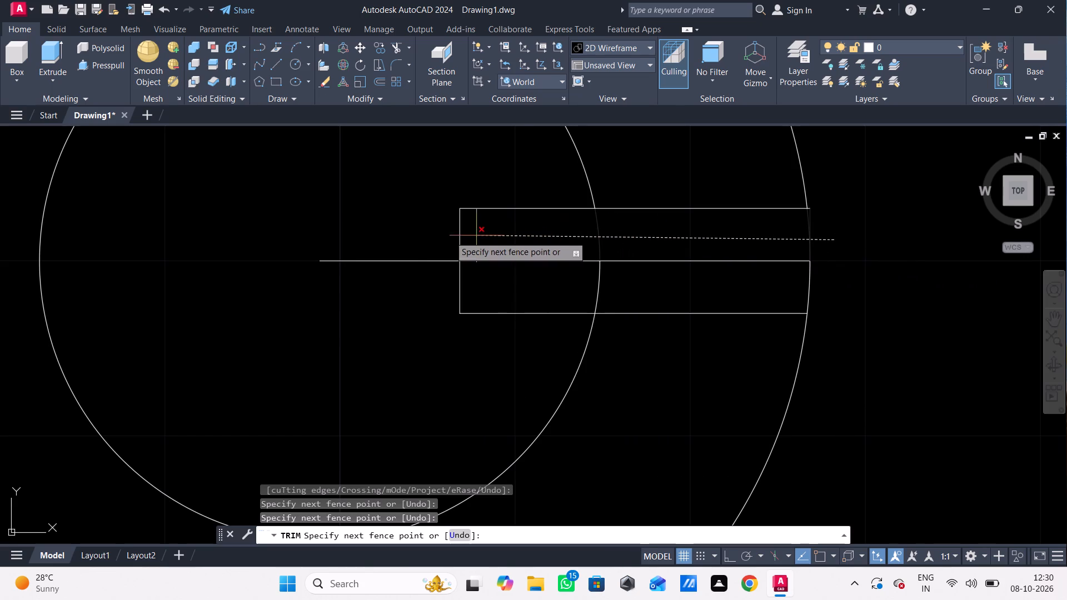
pyautogui.moveTo(438, 236); pyautogui.dragTo(444, 238)
pyautogui.click(445, 236)
pyautogui.moveTo(445, 239); pyautogui.dragTo(584, 296)
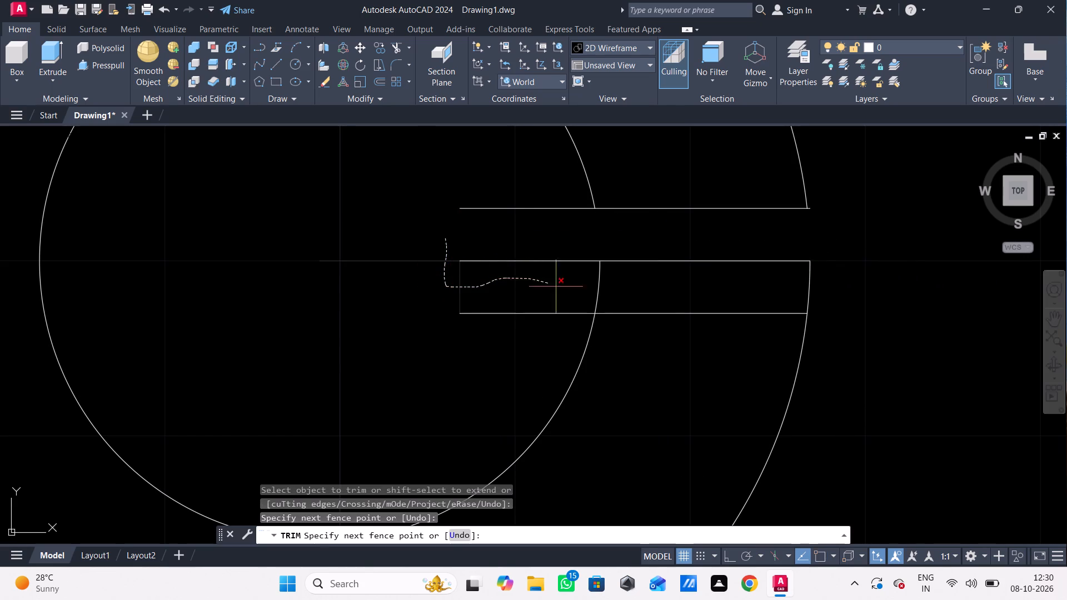
pyautogui.moveTo(584, 296); pyautogui.dragTo(736, 243)
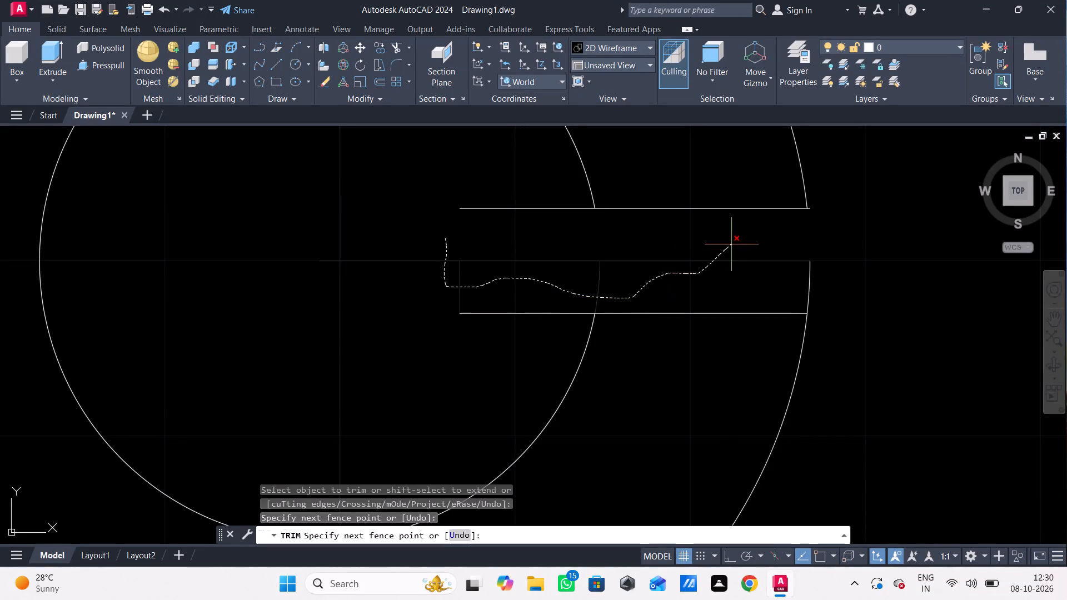
pyautogui.moveTo(736, 243); pyautogui.dragTo(779, 272)
pyautogui.moveTo(779, 272); pyautogui.dragTo(767, 271)
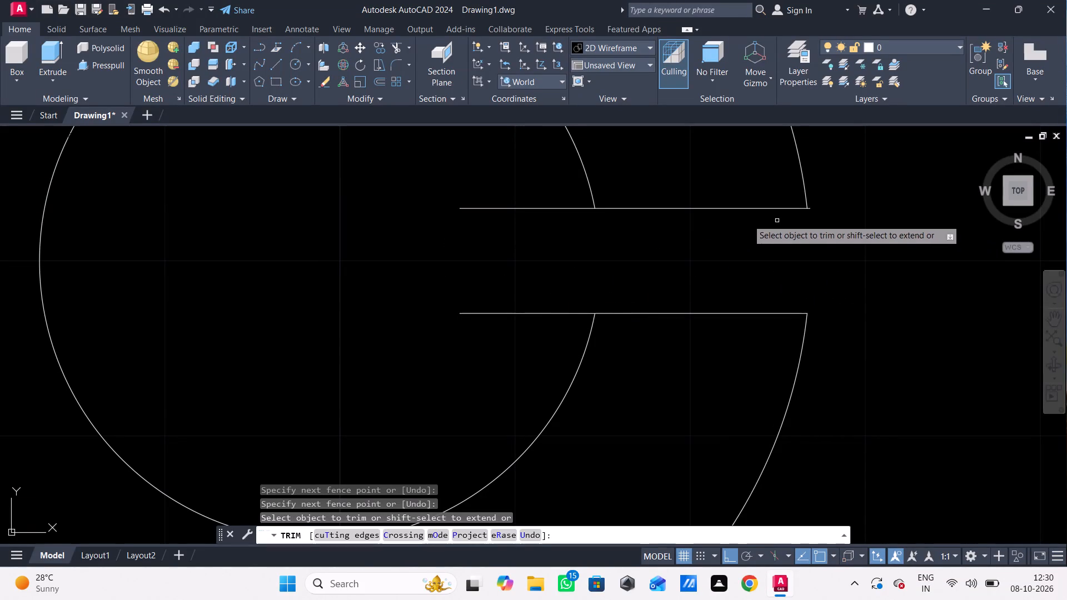
# Trim the slot lines' ends inside the inner circle and the upper slot line's overhang past the outer circle.
pyautogui.moveTo(542, 185); pyautogui.dragTo(496, 366)
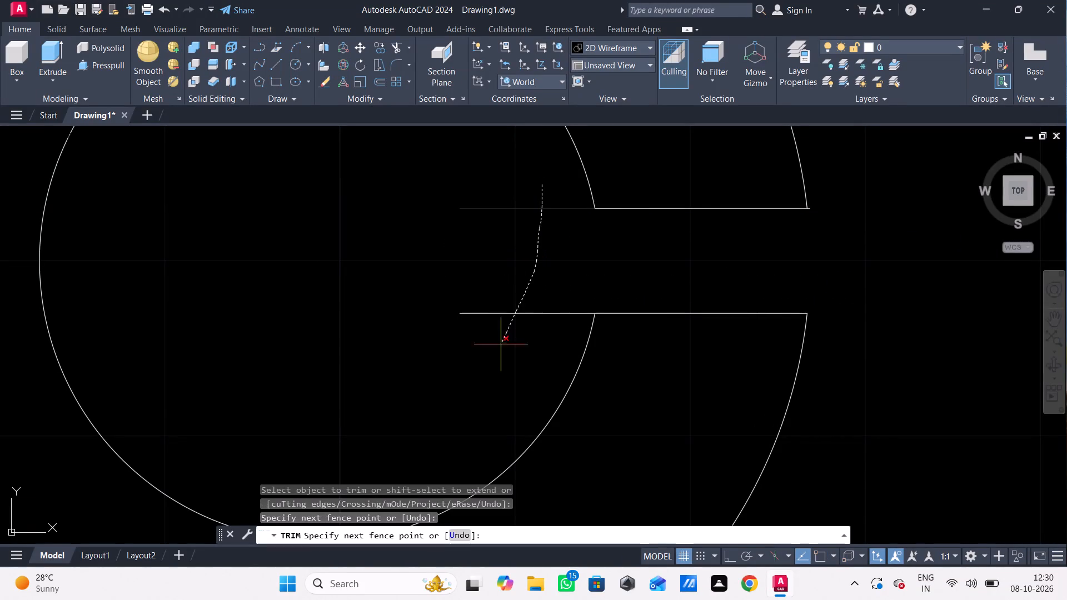
pyautogui.moveTo(496, 366); pyautogui.dragTo(492, 368)
pyautogui.scroll(1, 821, 238)
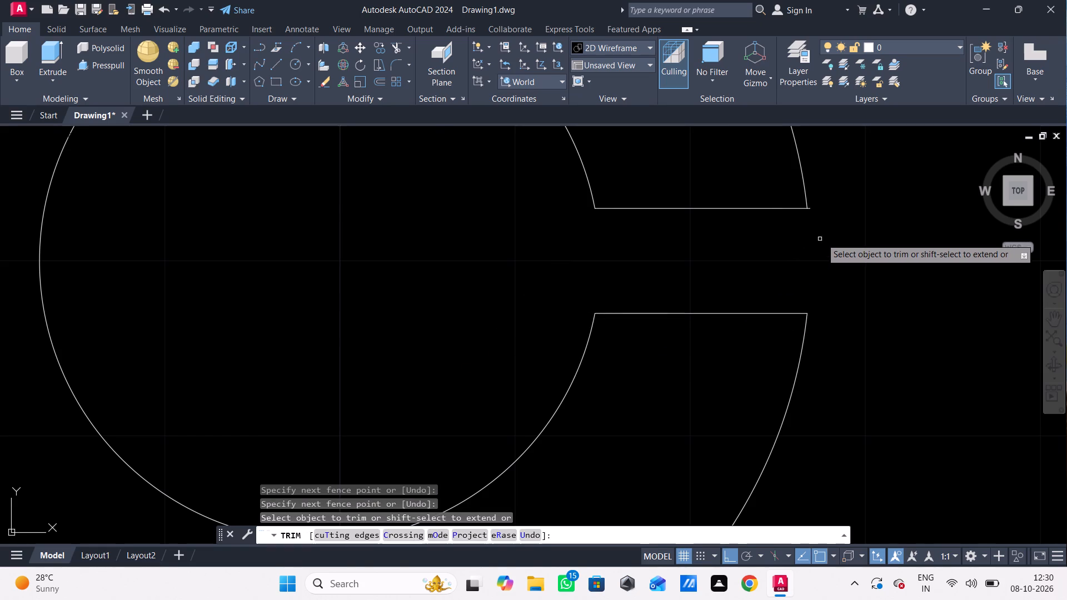
pyautogui.scroll(2, 821, 238)
pyautogui.moveTo(793, 258); pyautogui.dragTo(788, 405, button='middle')
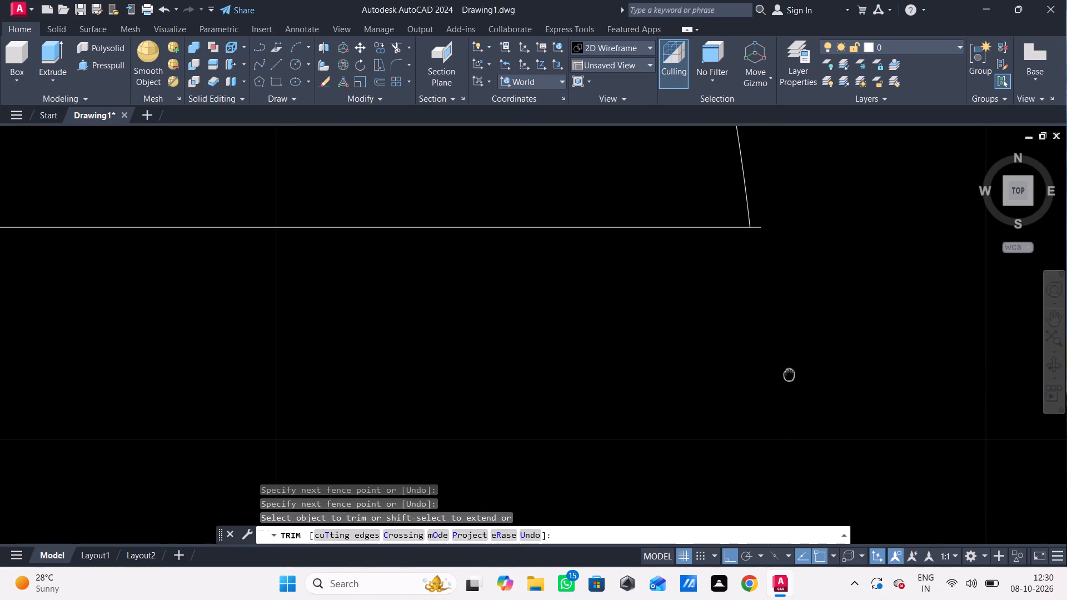
pyautogui.moveTo(788, 405); pyautogui.dragTo(788, 406, button='middle')
pyautogui.click(758, 264)
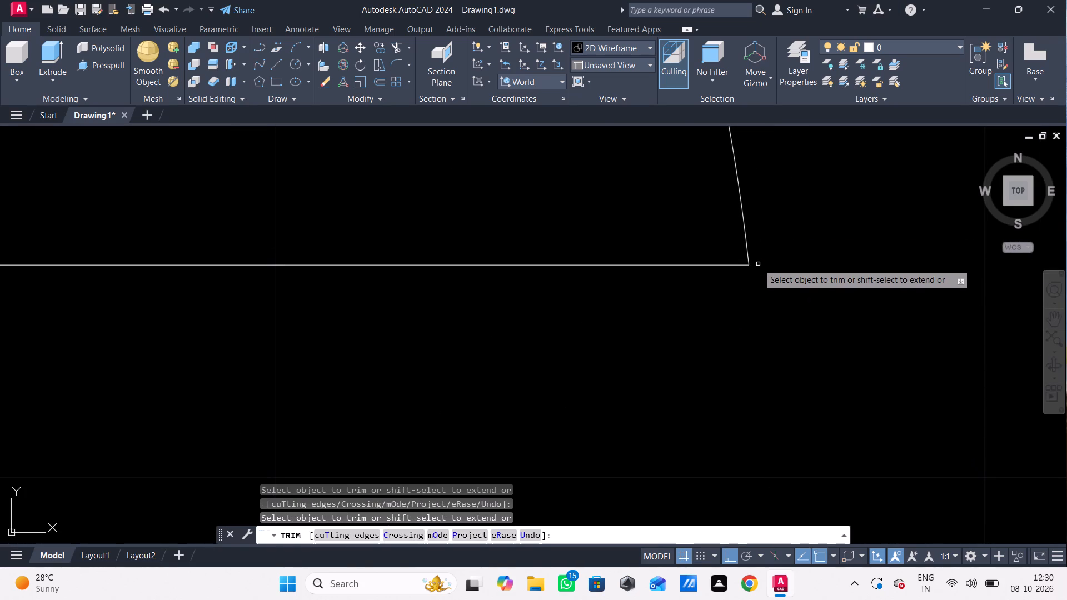
pyautogui.scroll(-3, 758, 264)
pyautogui.press('Escape')
pyautogui.scroll(-3, 775, 275)
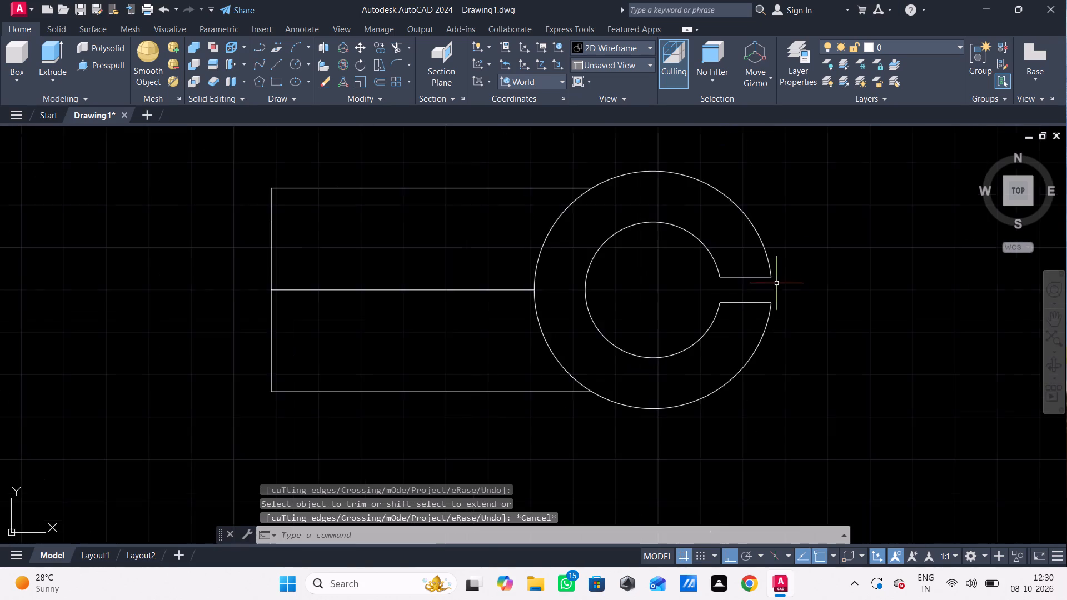
# Delete the horizontal centre line running through the arm.
pyautogui.scroll(-1, 779, 284)
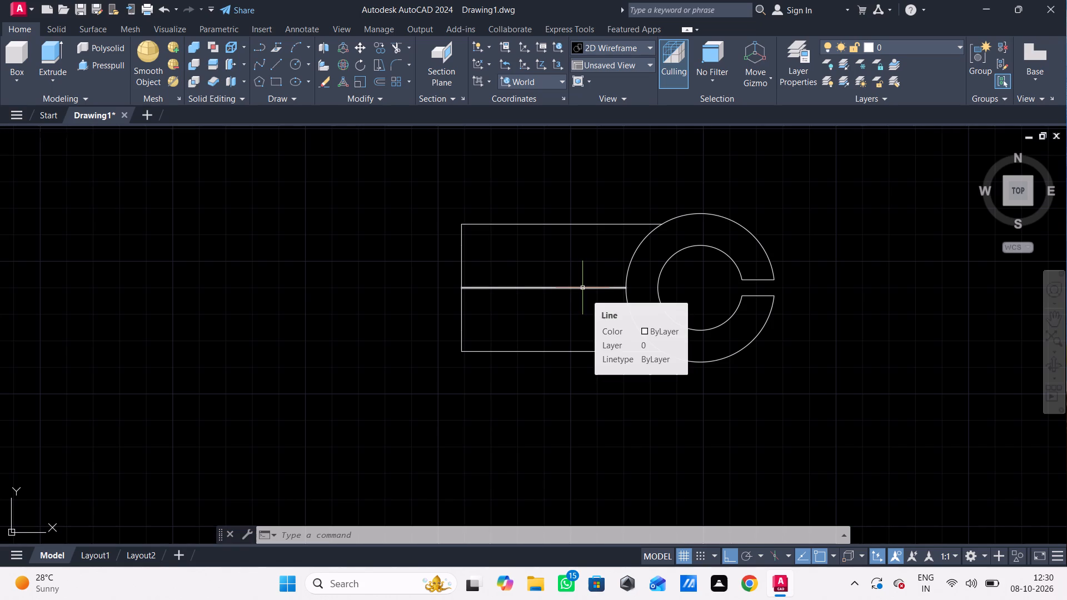
pyautogui.click(582, 288)
pyautogui.press('Delete')
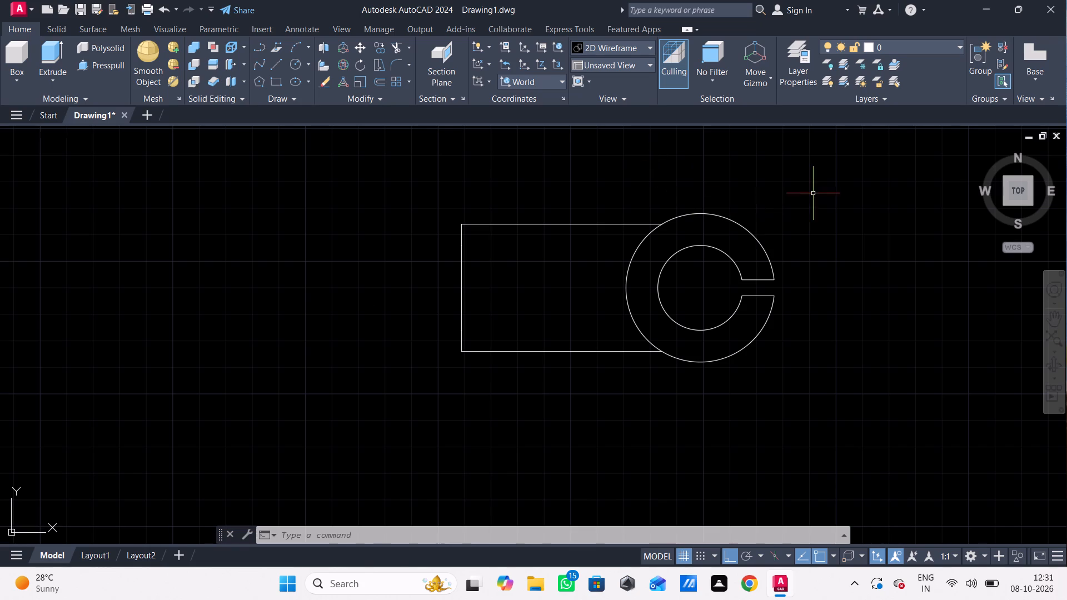
# Join all of the profile's lines and arcs.
pyautogui.click(787, 148)
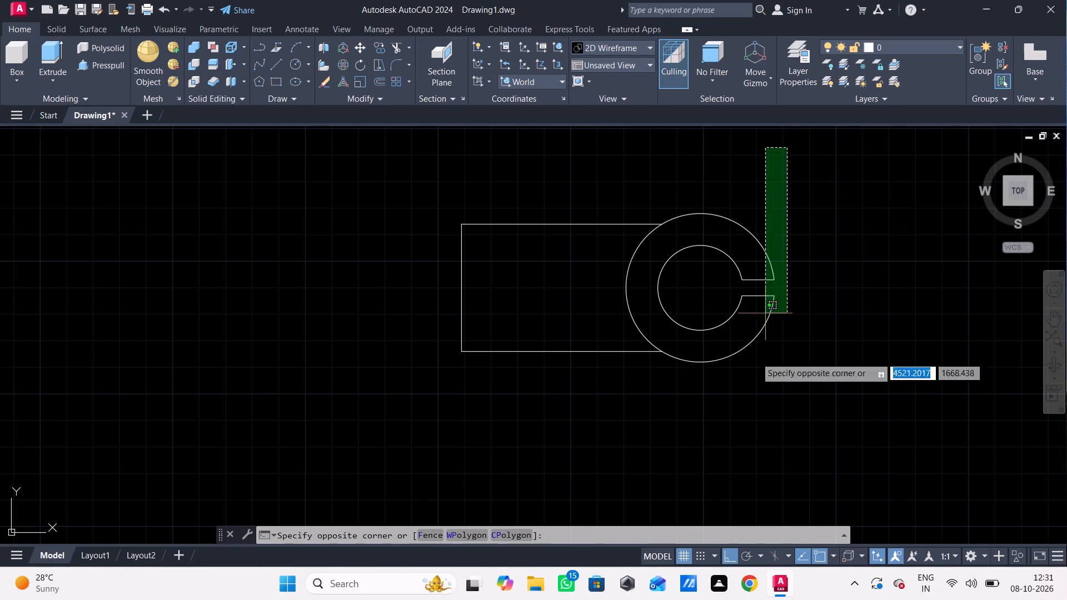
pyautogui.click(330, 403)
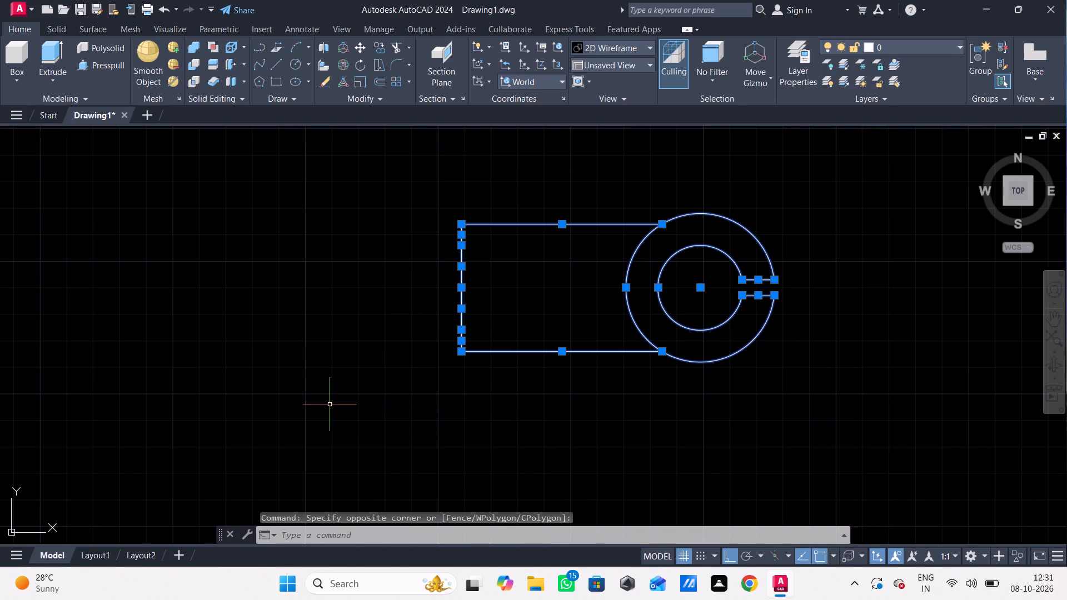
pyautogui.press('j')
pyautogui.press('Return')
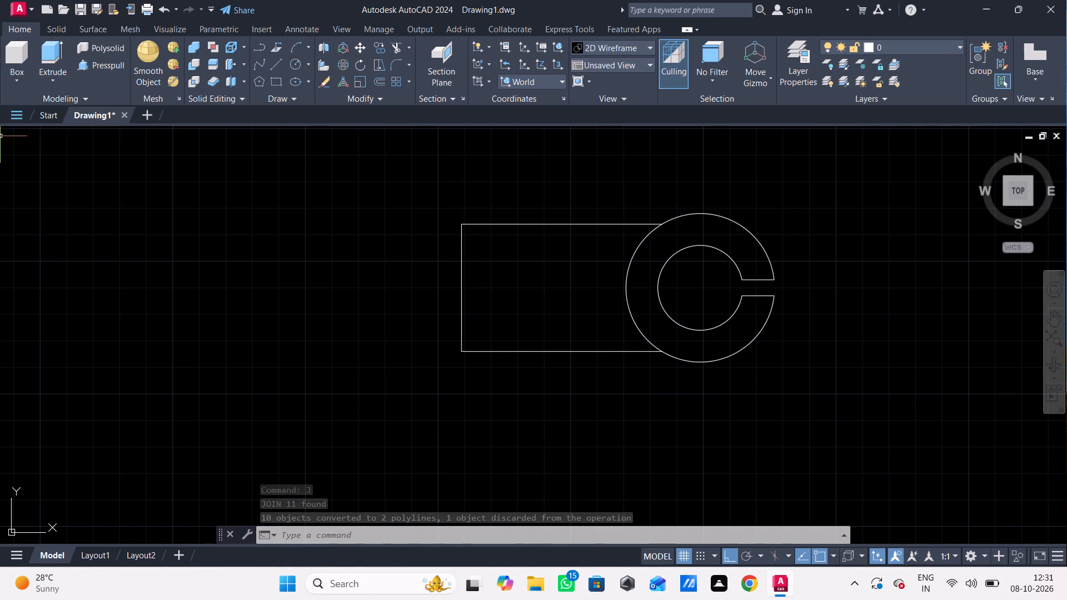
# Apply the Top view preset, then switch the model to the SW Isometric view.
pyautogui.click(46, 136)
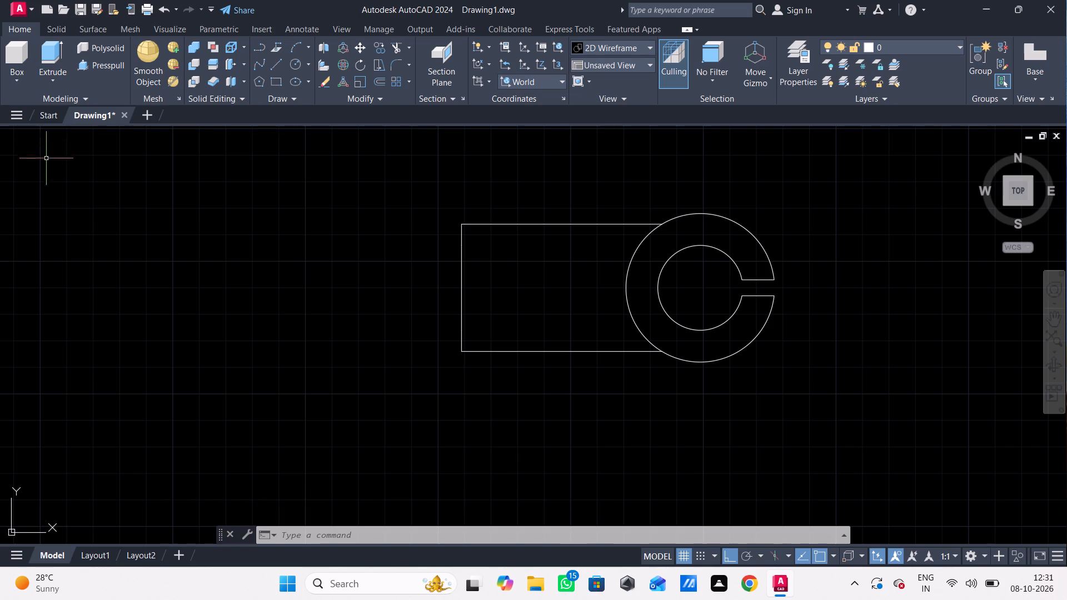
pyautogui.click(64, 129)
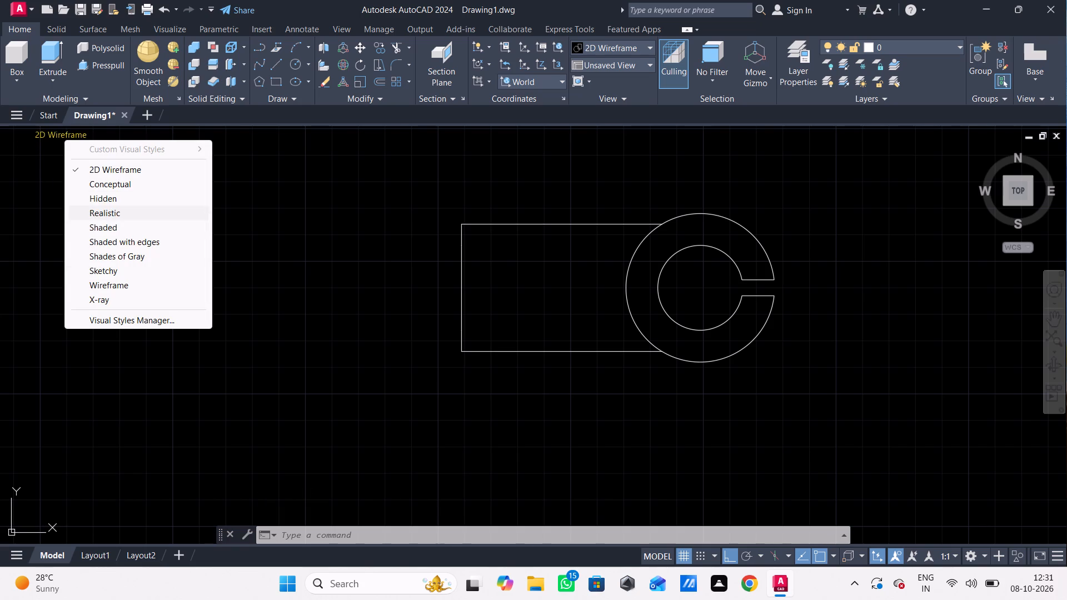
pyautogui.click(17, 136)
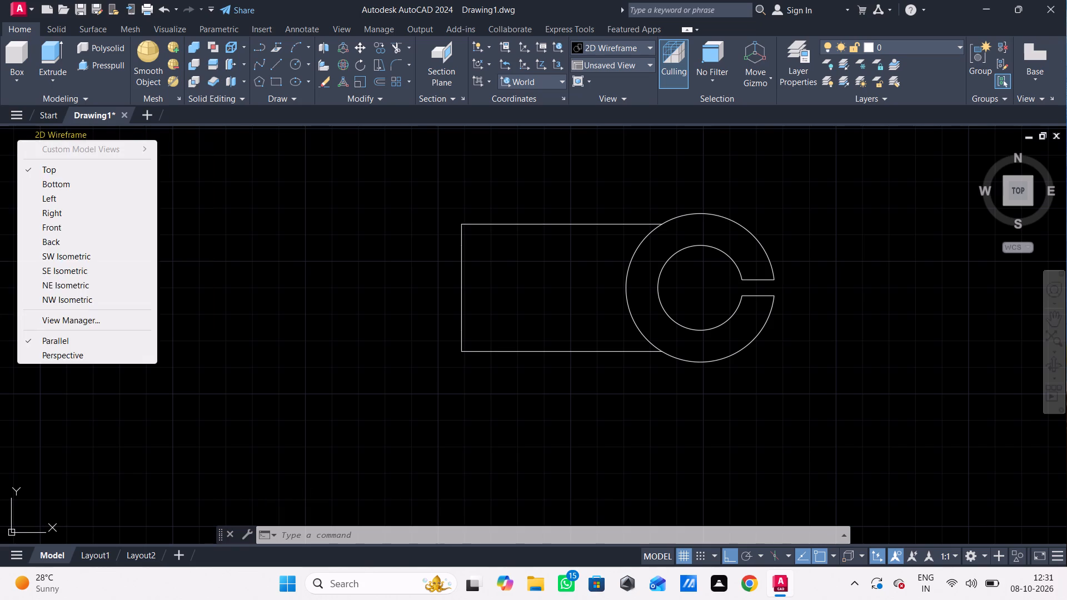
pyautogui.click(17, 133)
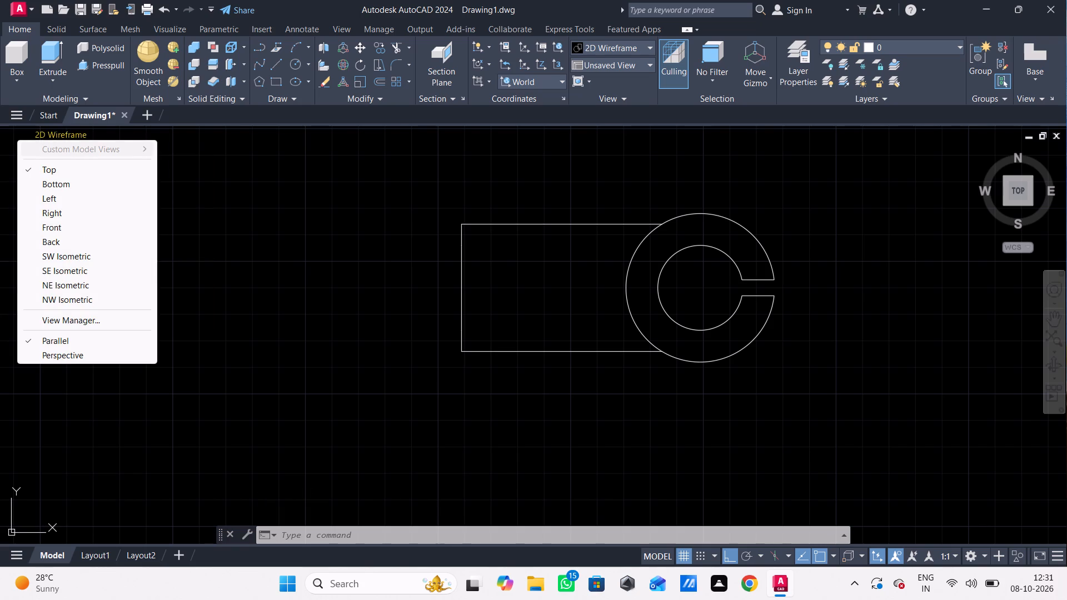
pyautogui.click(42, 164)
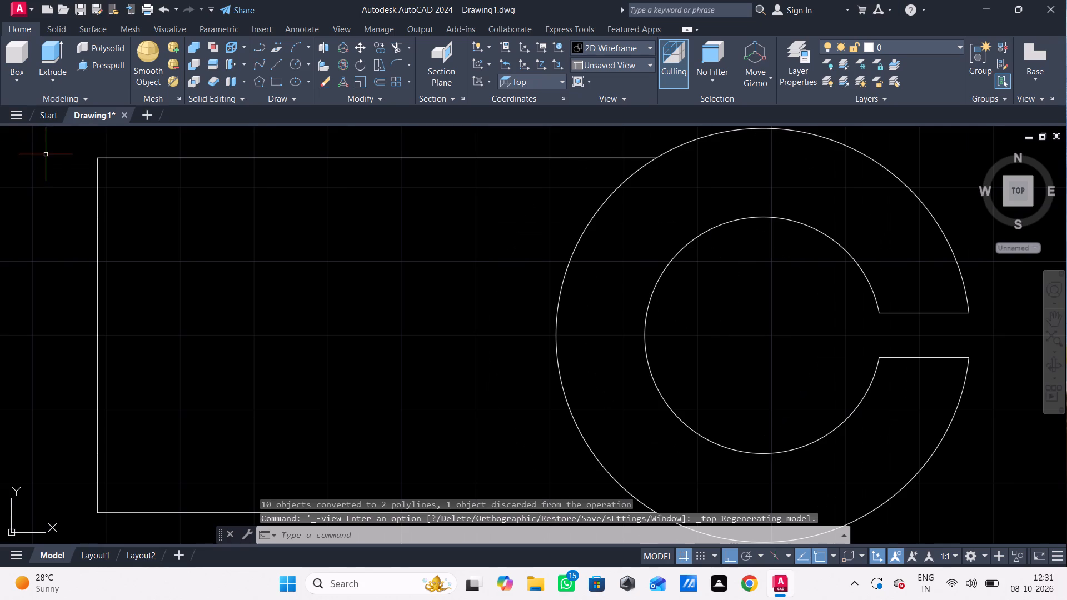
pyautogui.click(31, 132)
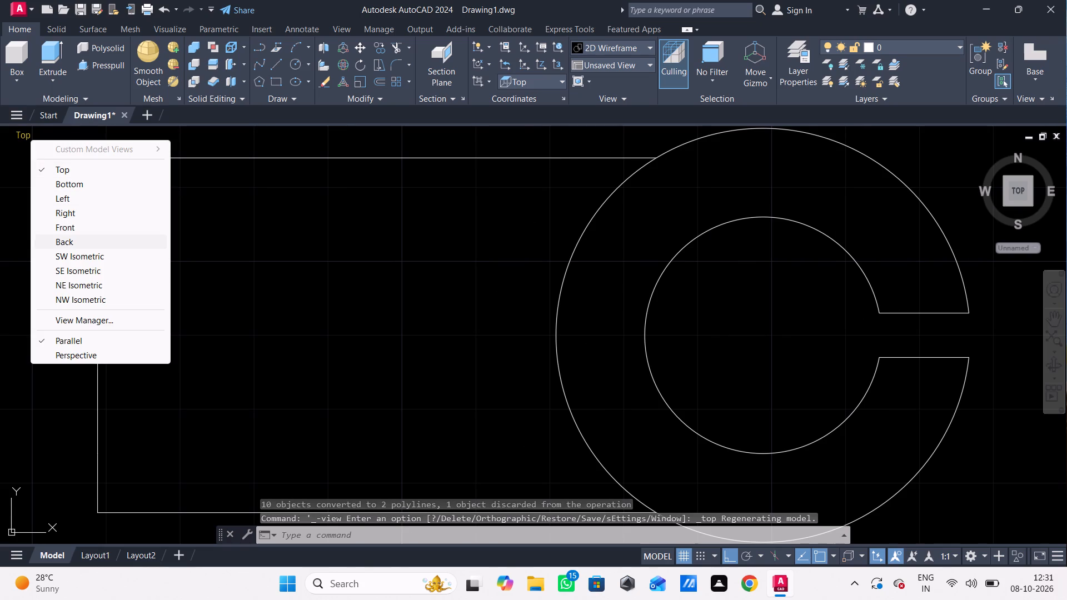
pyautogui.click(56, 254)
pyautogui.scroll(-2, 102, 266)
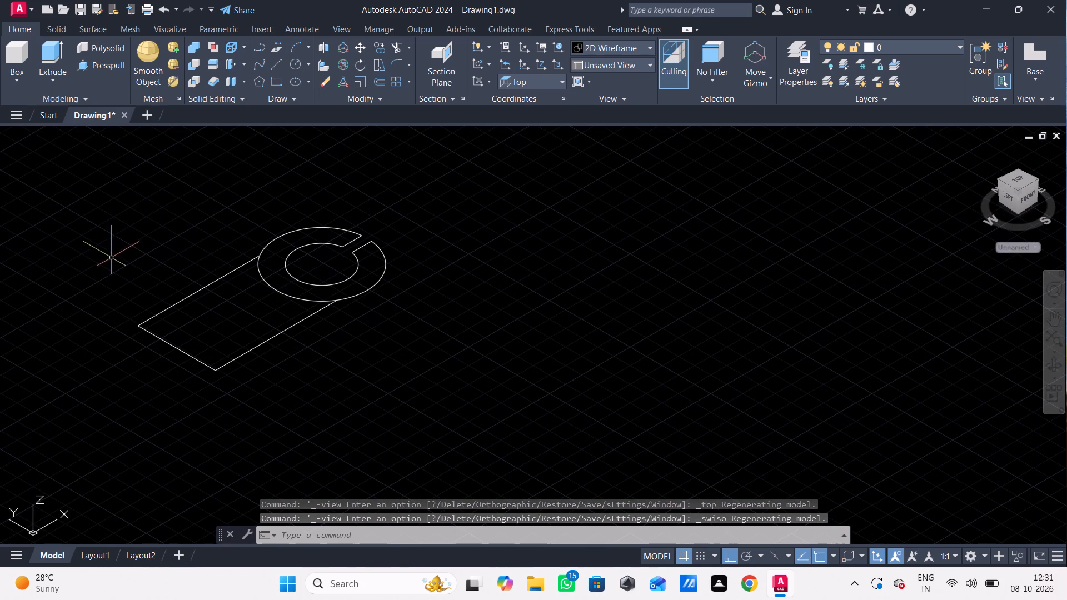
pyautogui.moveTo(135, 278); pyautogui.dragTo(230, 348, button='middle')
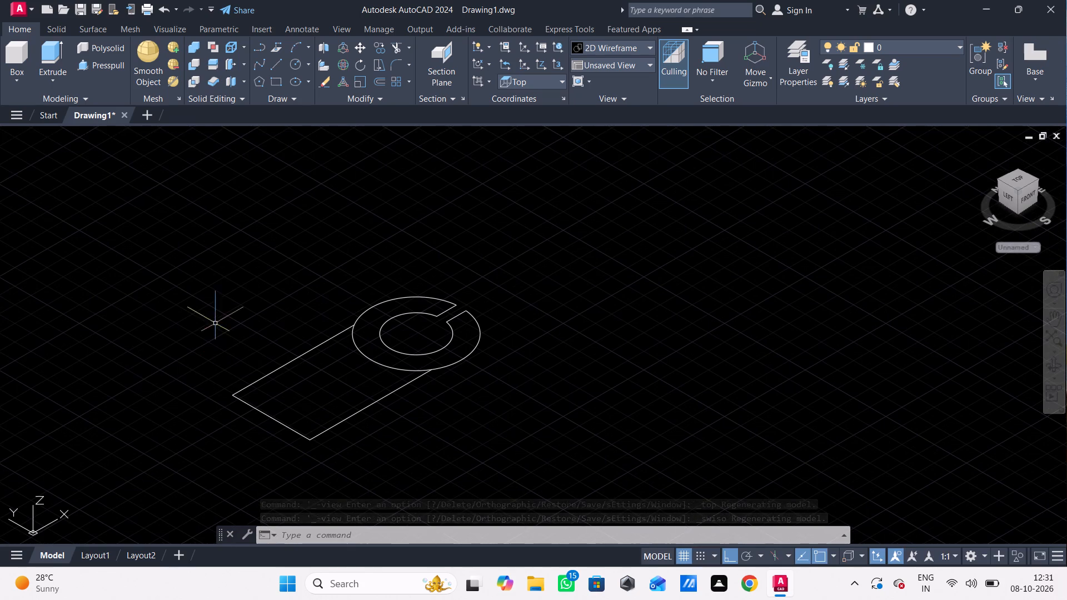
# Presspull the bounded area of the arm up to a height of 24.
pyautogui.click(104, 62)
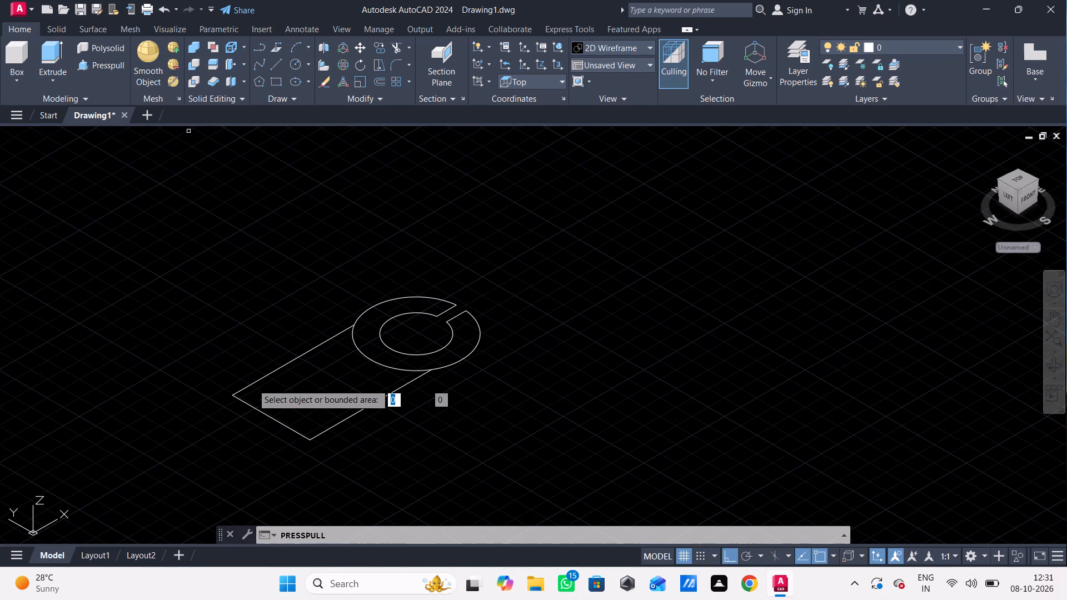
pyautogui.click(267, 388)
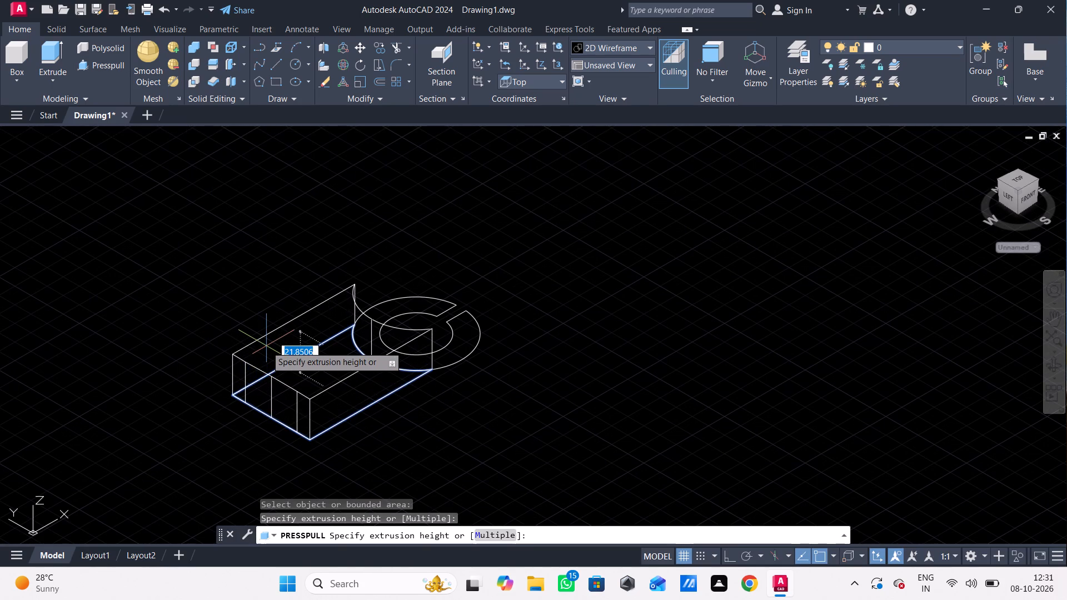
pyautogui.write('24')
pyautogui.press('Return')
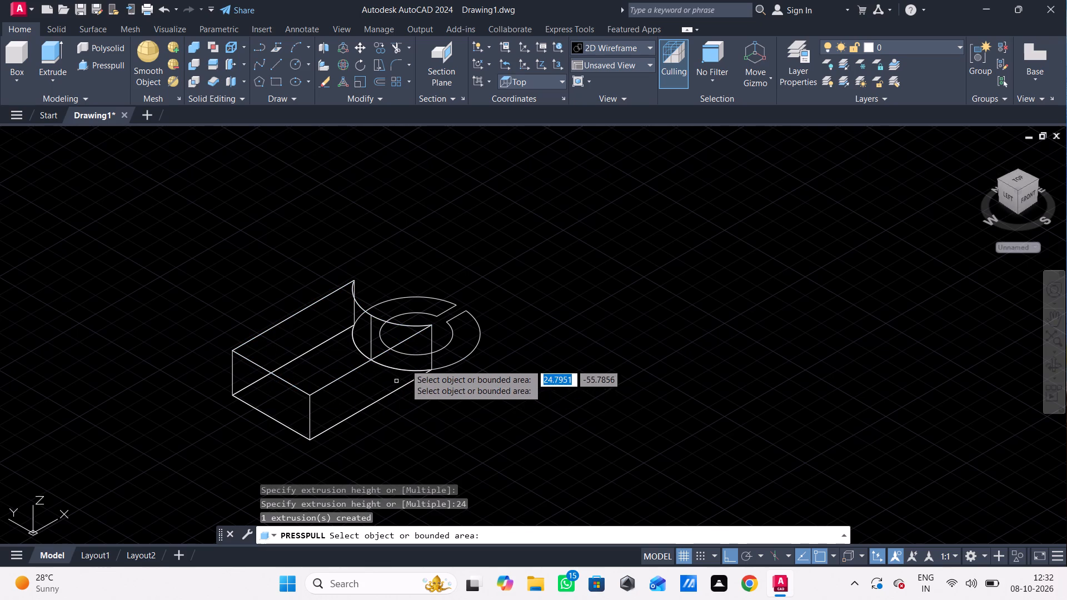
# Presspull the slotted ring area between the two circles to a height of 56.
pyautogui.click(414, 361)
pyautogui.press('Escape')
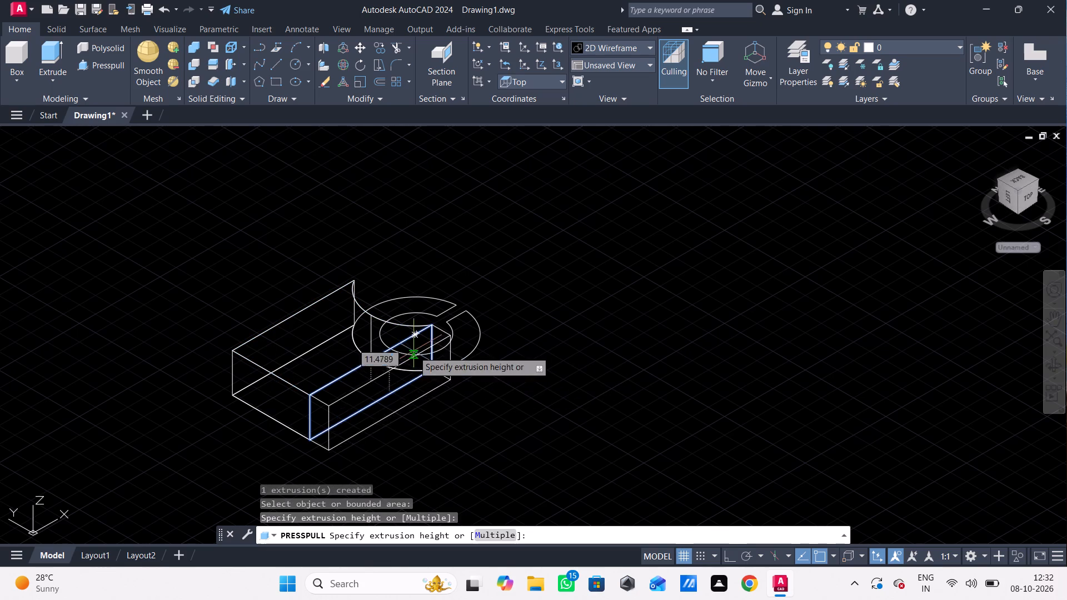
pyautogui.click(450, 359)
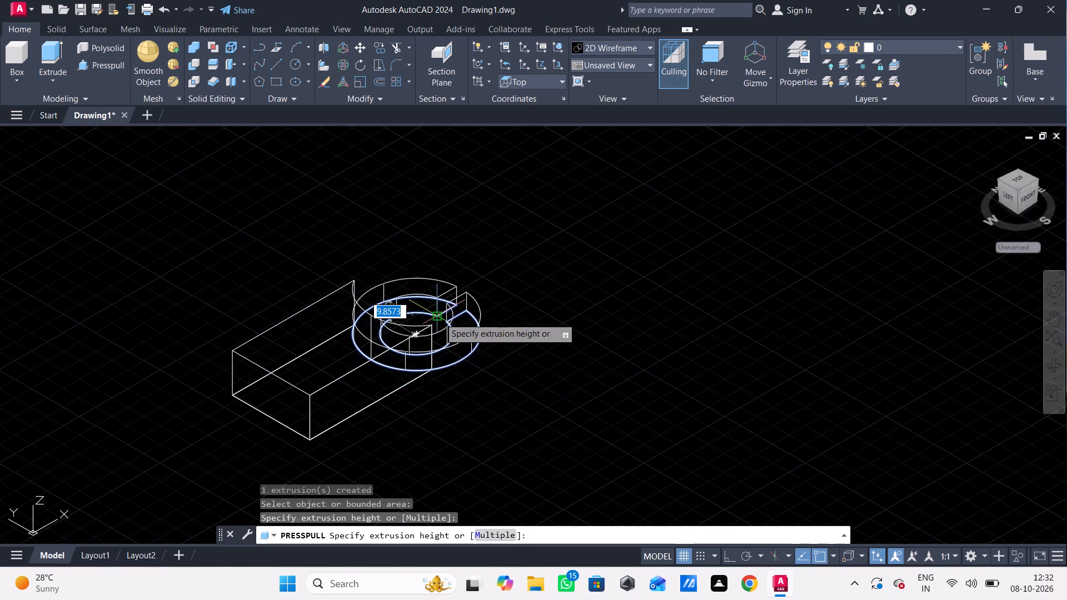
pyautogui.write('56')
pyautogui.press('Return')
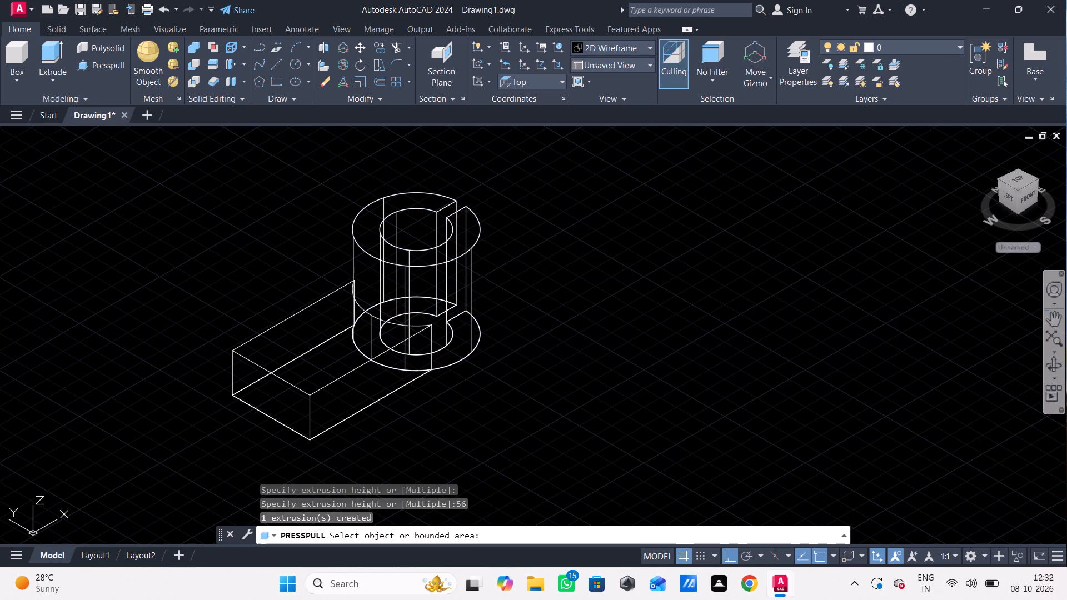
pyautogui.press('Escape')
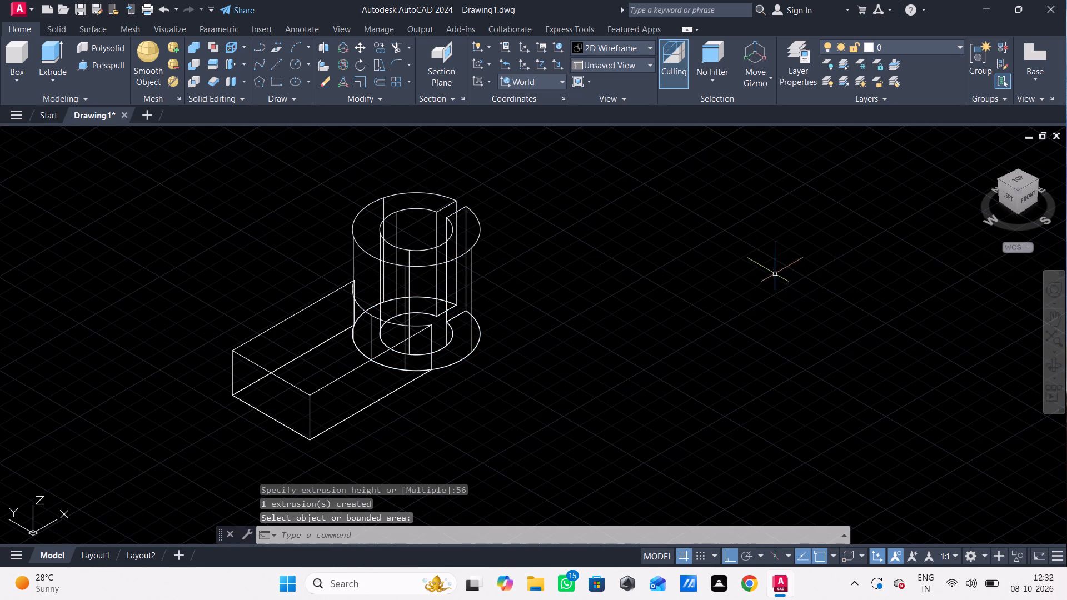
# Change the model's visual style to Conceptual.
pyautogui.click(74, 134)
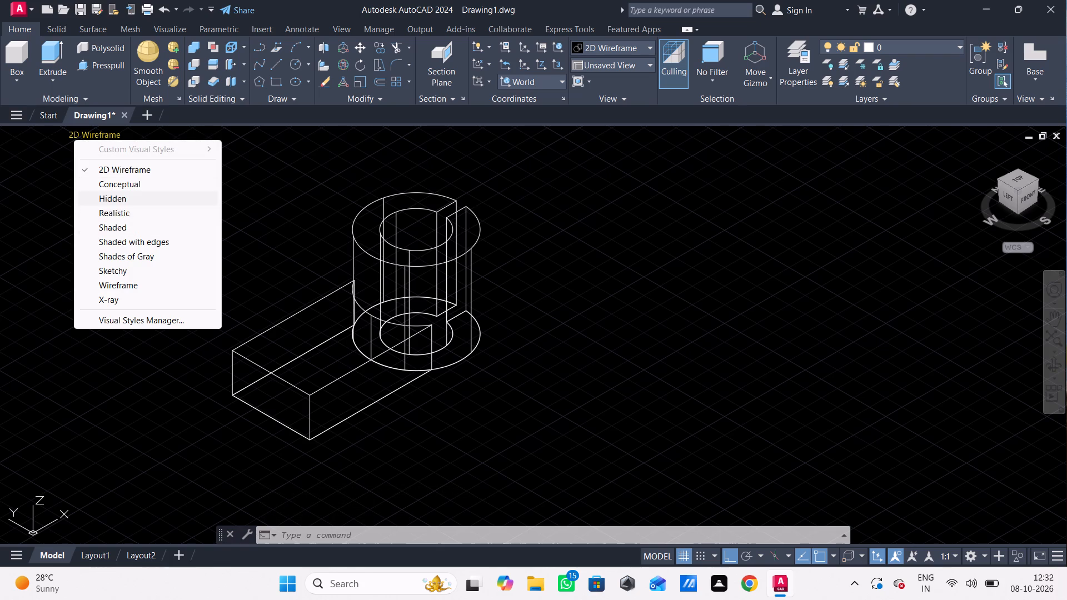
pyautogui.click(123, 183)
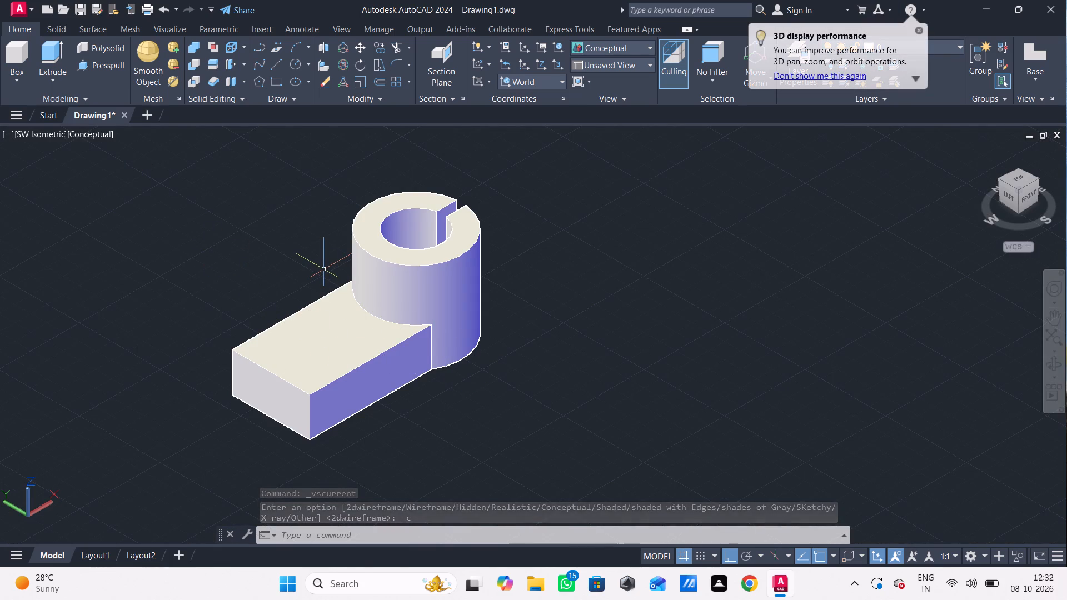
# Apply the Left view preset, then orbit to an angled custom view of the arm and slotted ring.
pyautogui.click(48, 134)
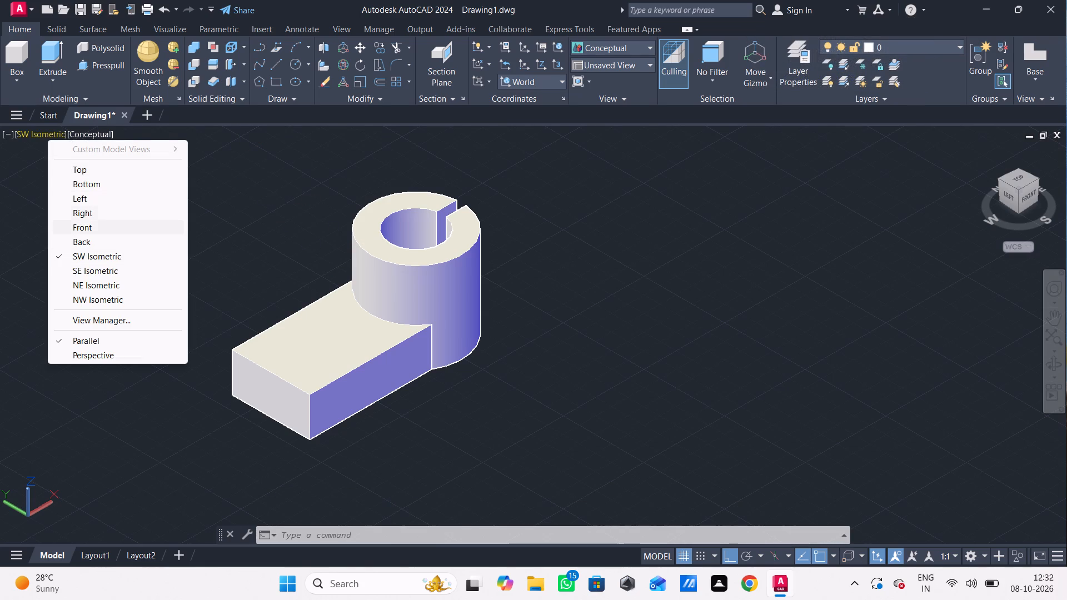
pyautogui.click(88, 199)
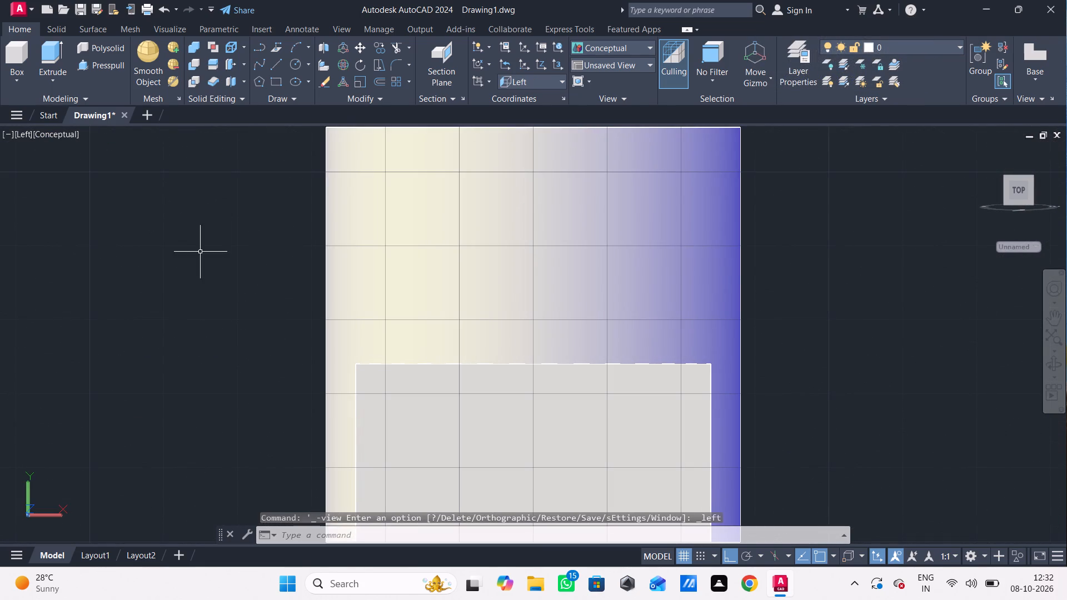
pyautogui.scroll(-1, 300, 324)
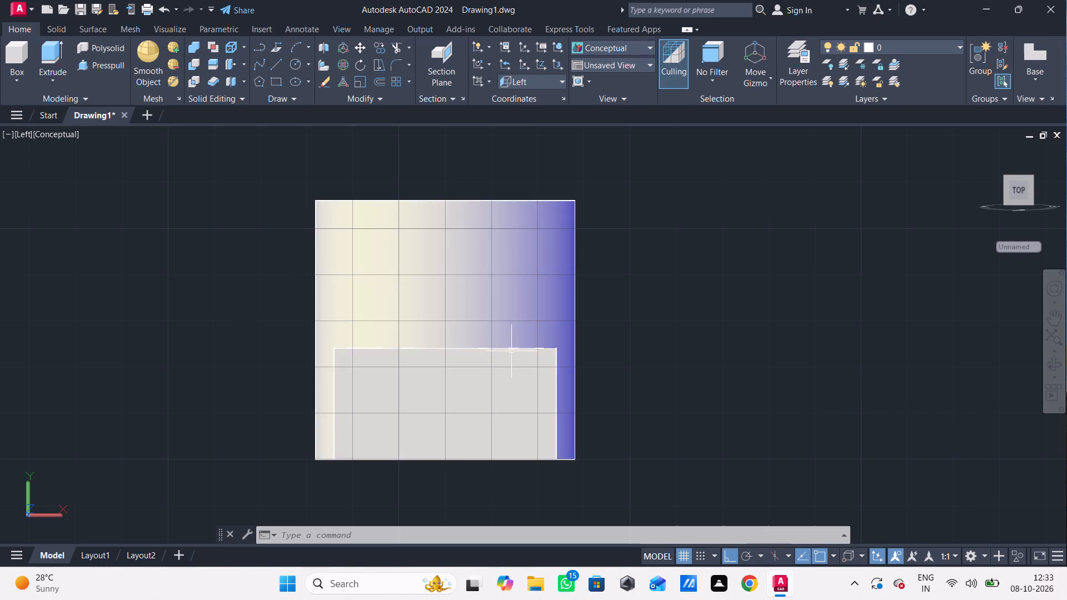
pyautogui.keyDown('shift'); pyautogui.moveTo(594, 374); pyautogui.dragTo(491, 410, button='middle'); pyautogui.keyUp('shift')
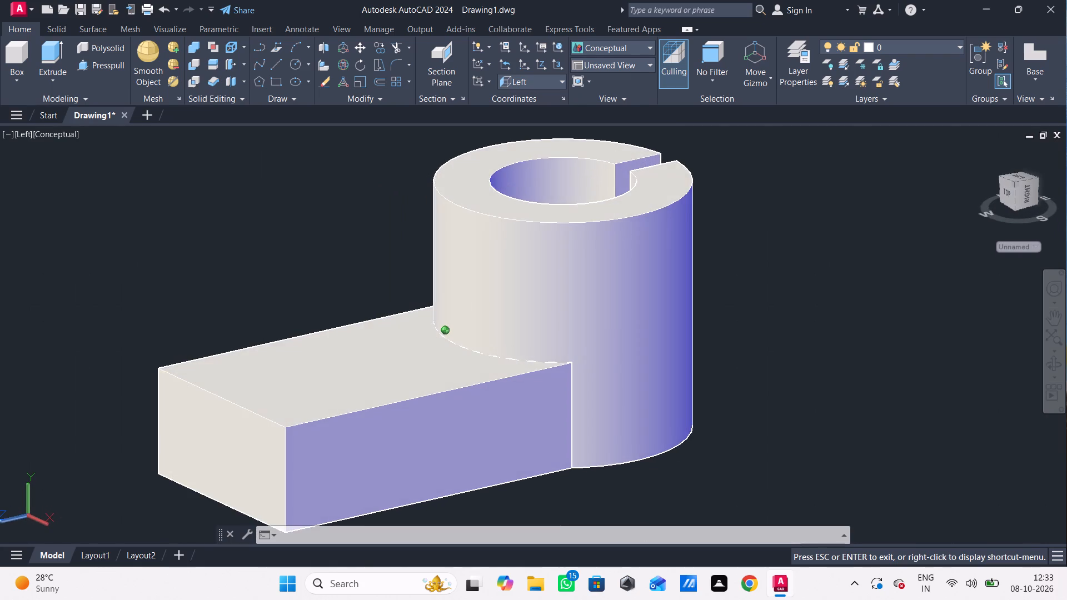
pyautogui.keyDown('shift'); pyautogui.moveTo(491, 410); pyautogui.dragTo(477, 410, button='middle'); pyautogui.keyUp('shift')
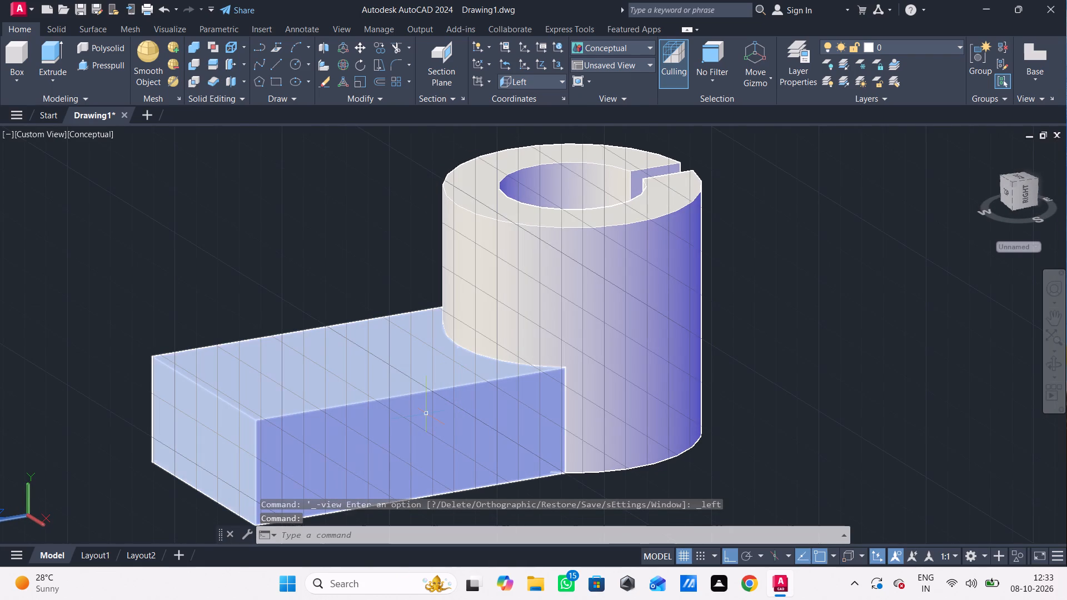
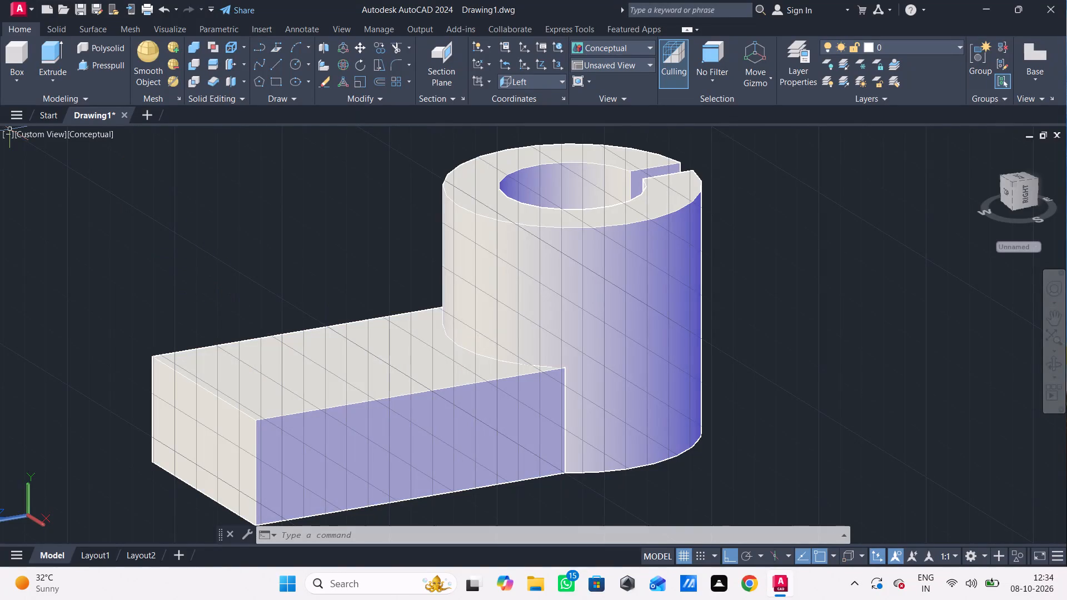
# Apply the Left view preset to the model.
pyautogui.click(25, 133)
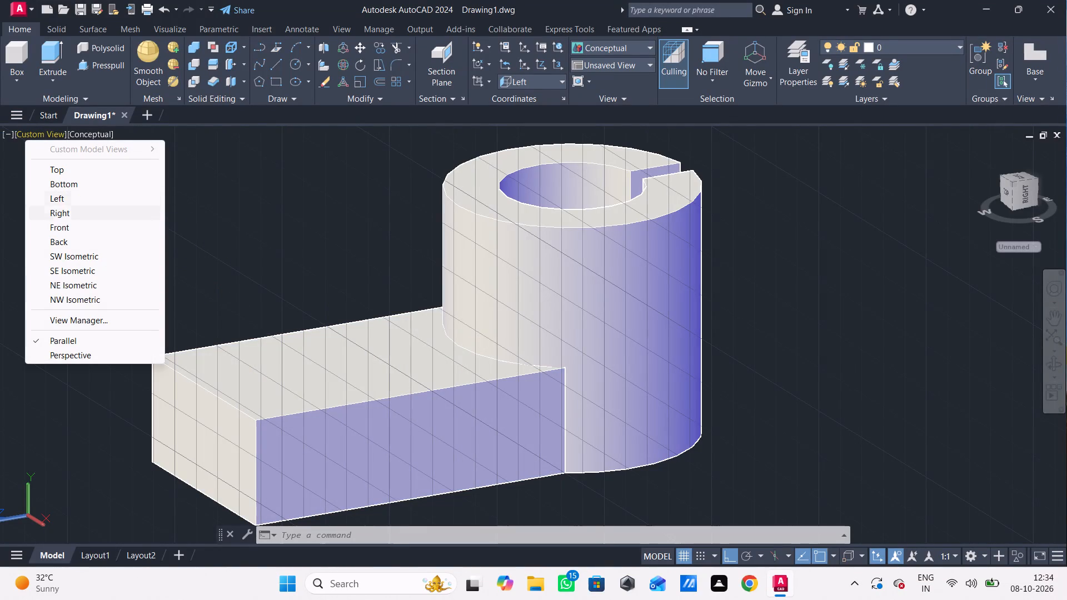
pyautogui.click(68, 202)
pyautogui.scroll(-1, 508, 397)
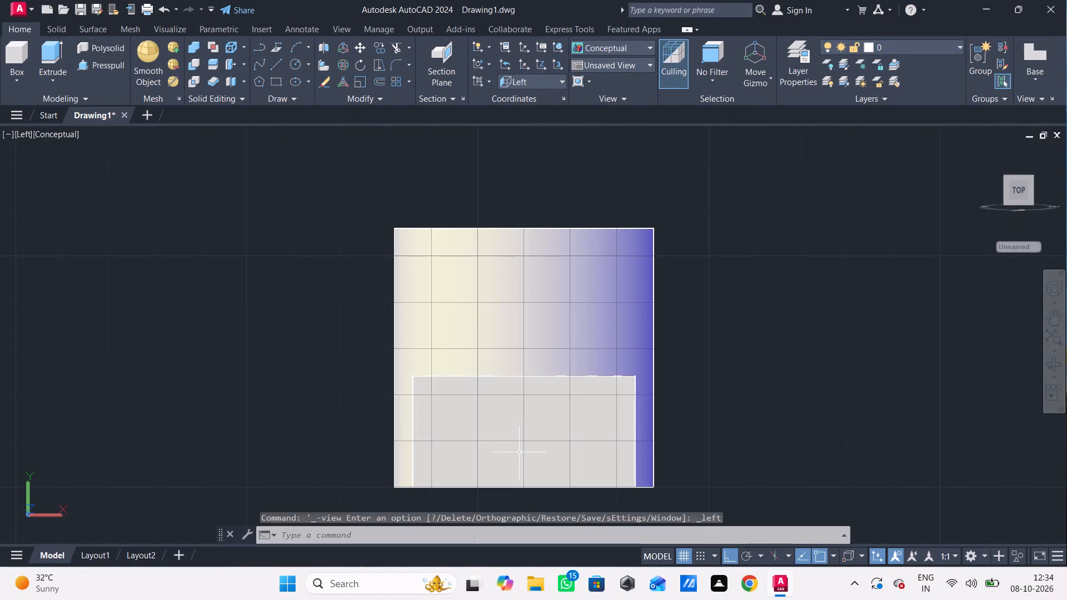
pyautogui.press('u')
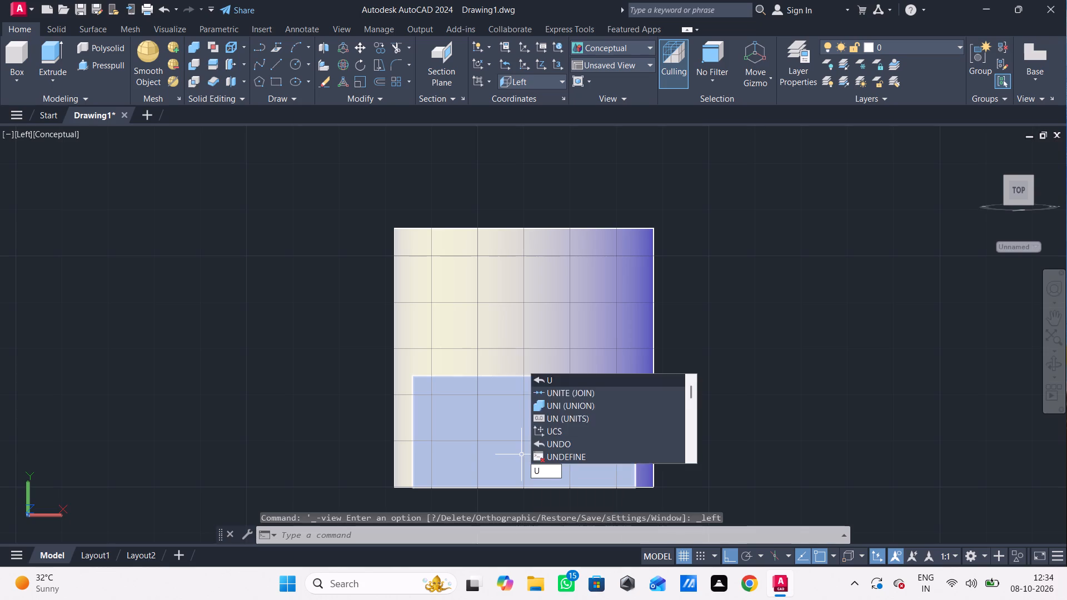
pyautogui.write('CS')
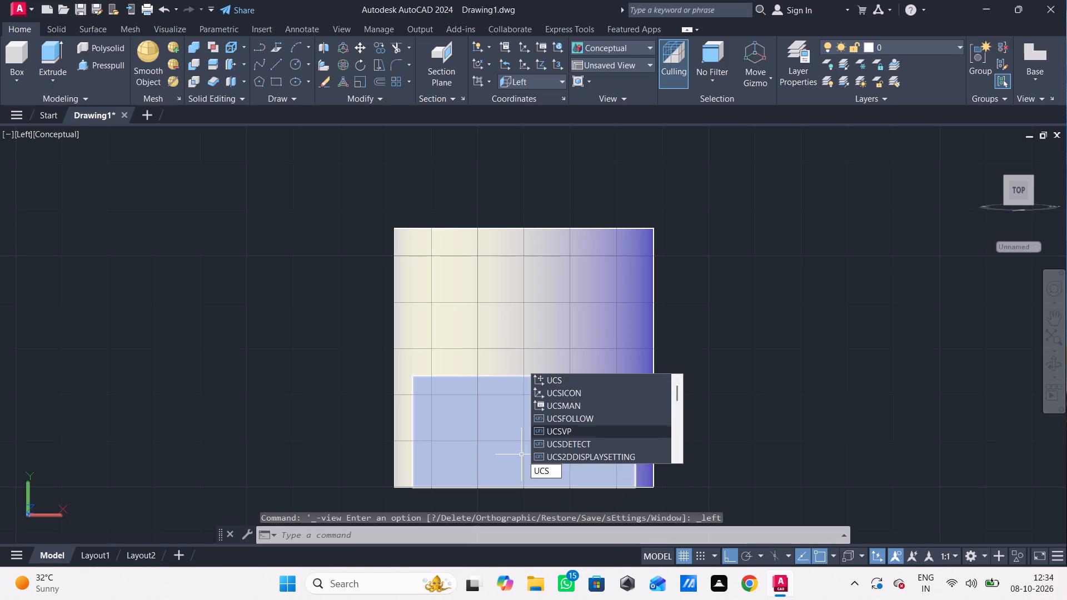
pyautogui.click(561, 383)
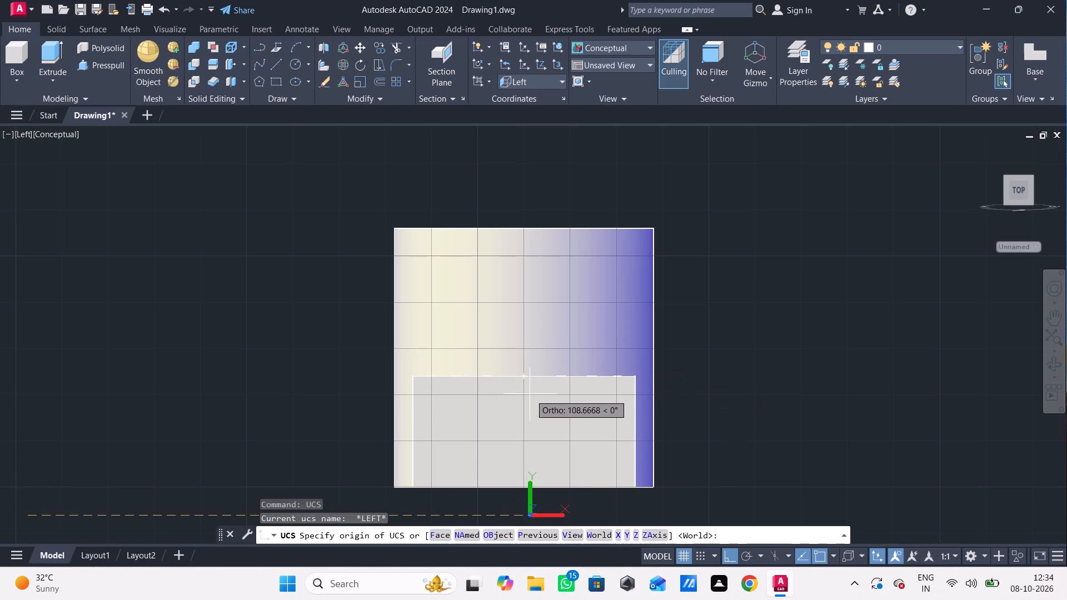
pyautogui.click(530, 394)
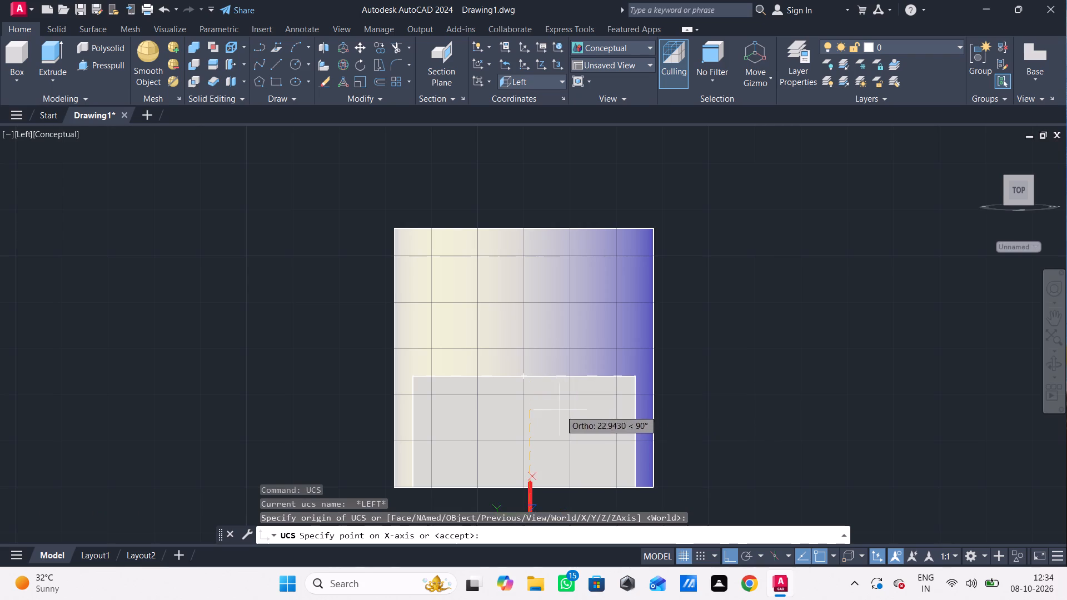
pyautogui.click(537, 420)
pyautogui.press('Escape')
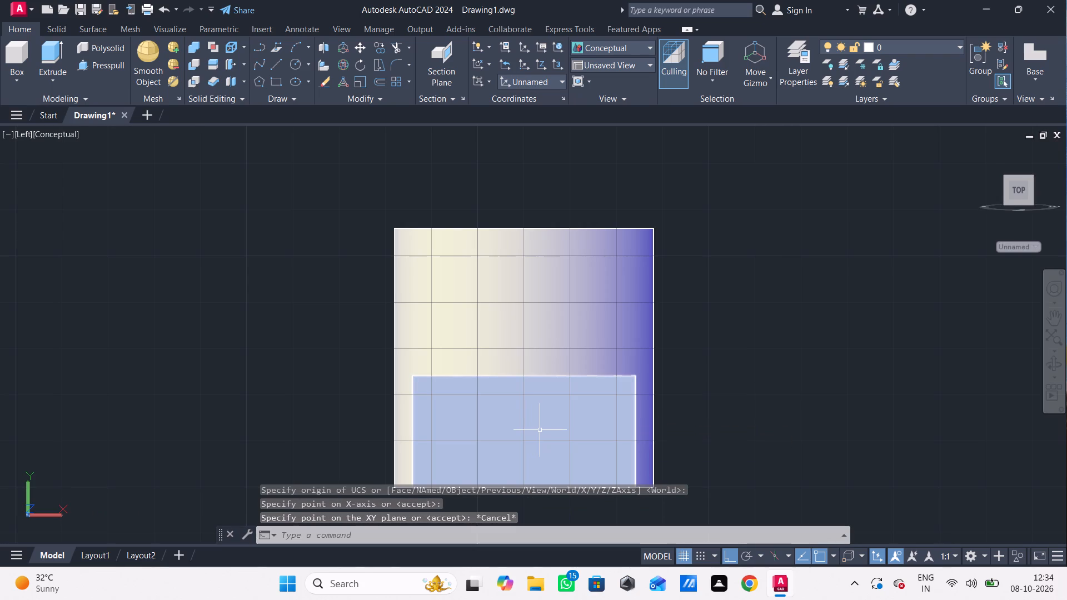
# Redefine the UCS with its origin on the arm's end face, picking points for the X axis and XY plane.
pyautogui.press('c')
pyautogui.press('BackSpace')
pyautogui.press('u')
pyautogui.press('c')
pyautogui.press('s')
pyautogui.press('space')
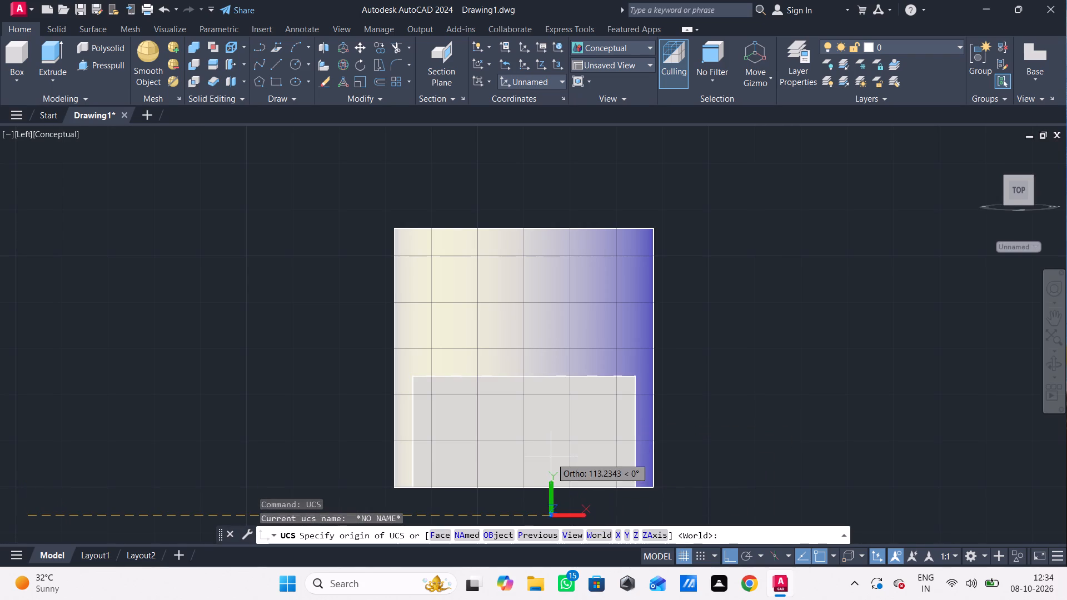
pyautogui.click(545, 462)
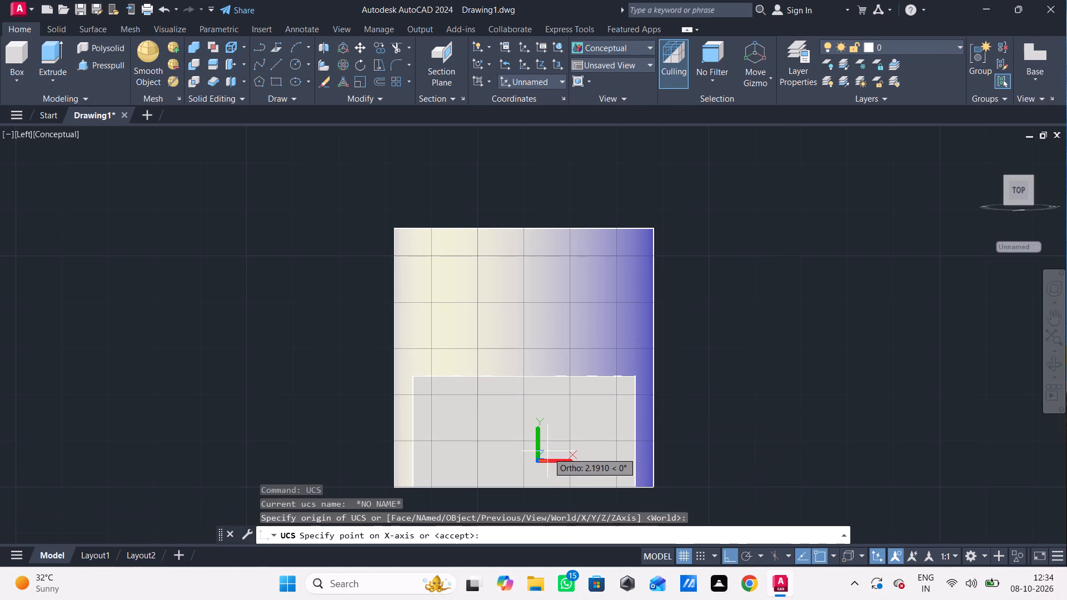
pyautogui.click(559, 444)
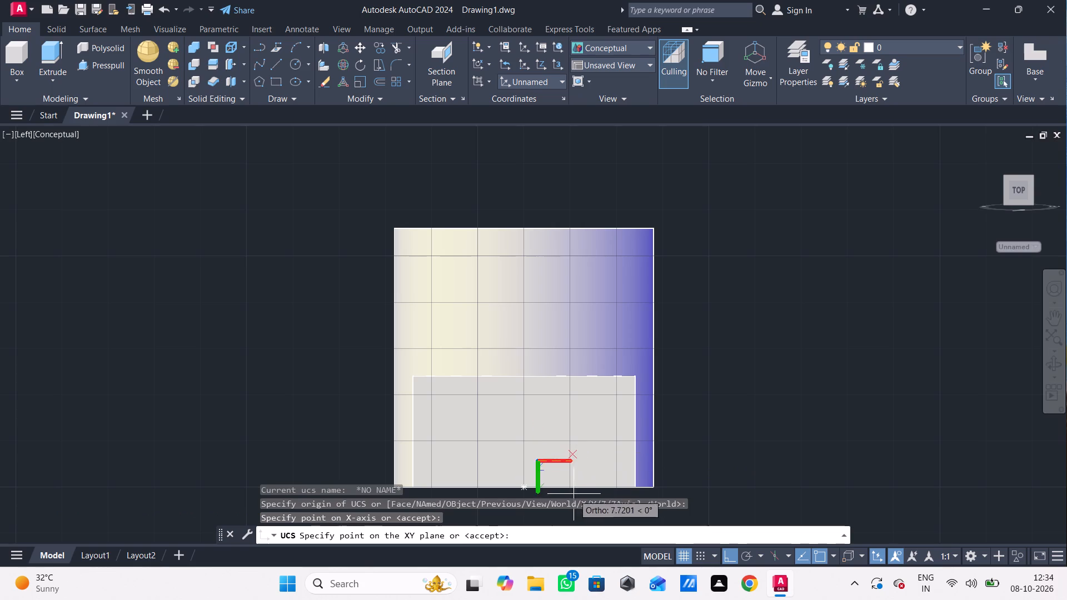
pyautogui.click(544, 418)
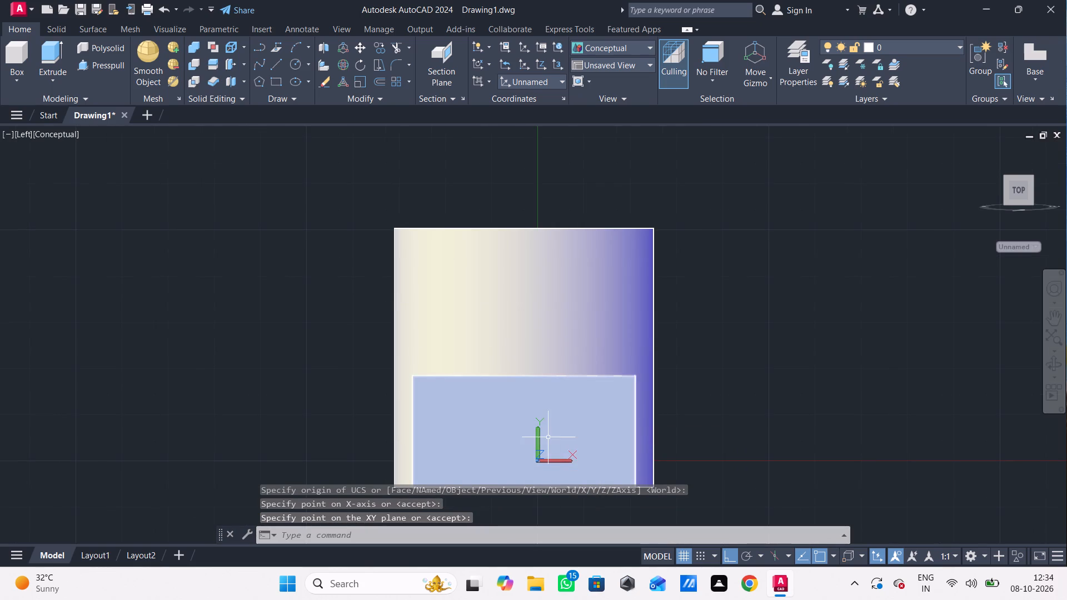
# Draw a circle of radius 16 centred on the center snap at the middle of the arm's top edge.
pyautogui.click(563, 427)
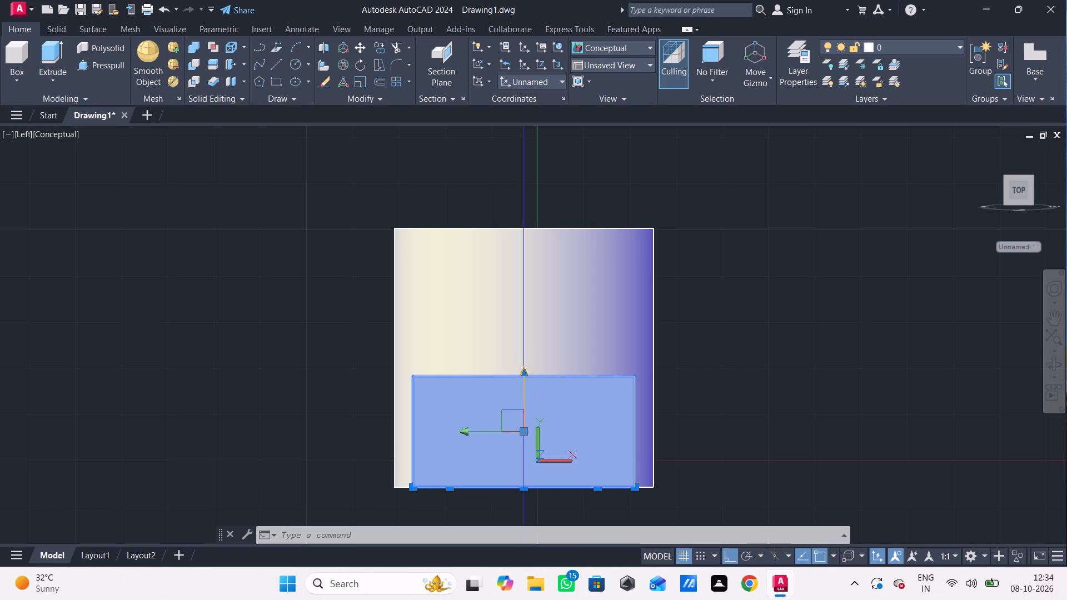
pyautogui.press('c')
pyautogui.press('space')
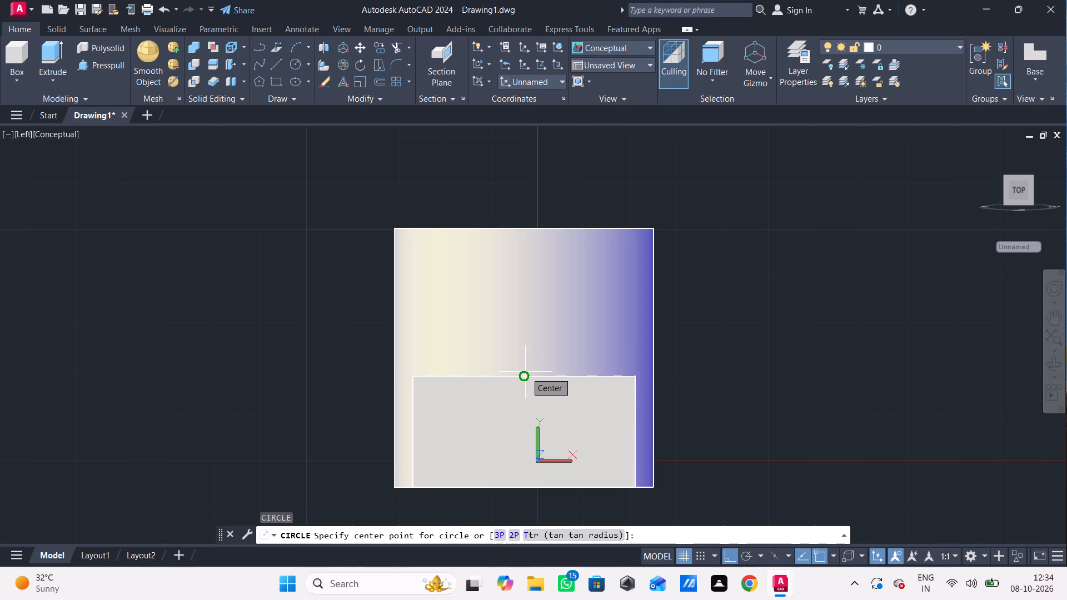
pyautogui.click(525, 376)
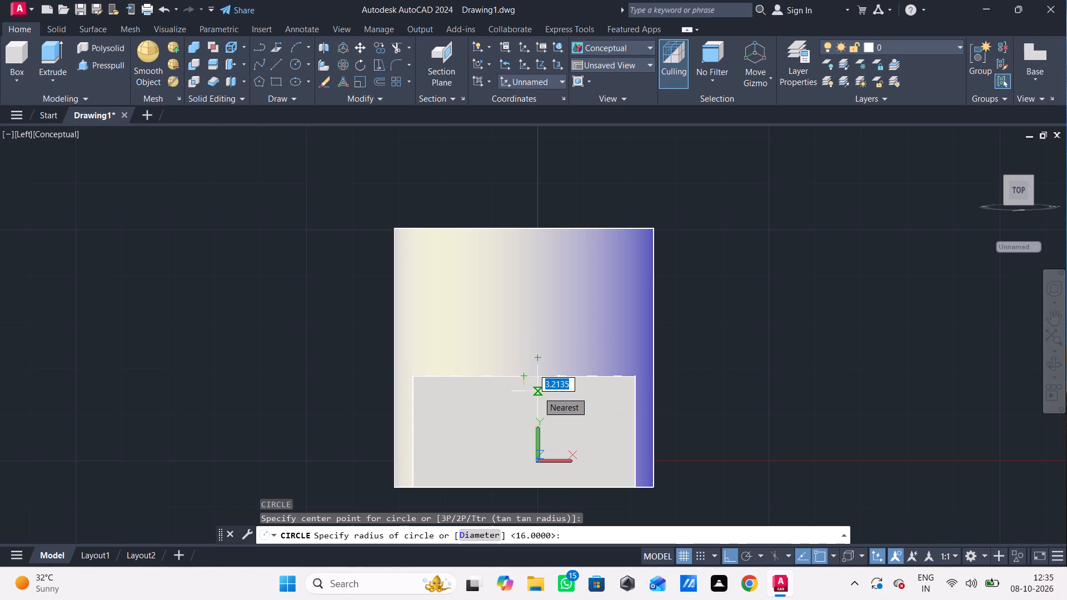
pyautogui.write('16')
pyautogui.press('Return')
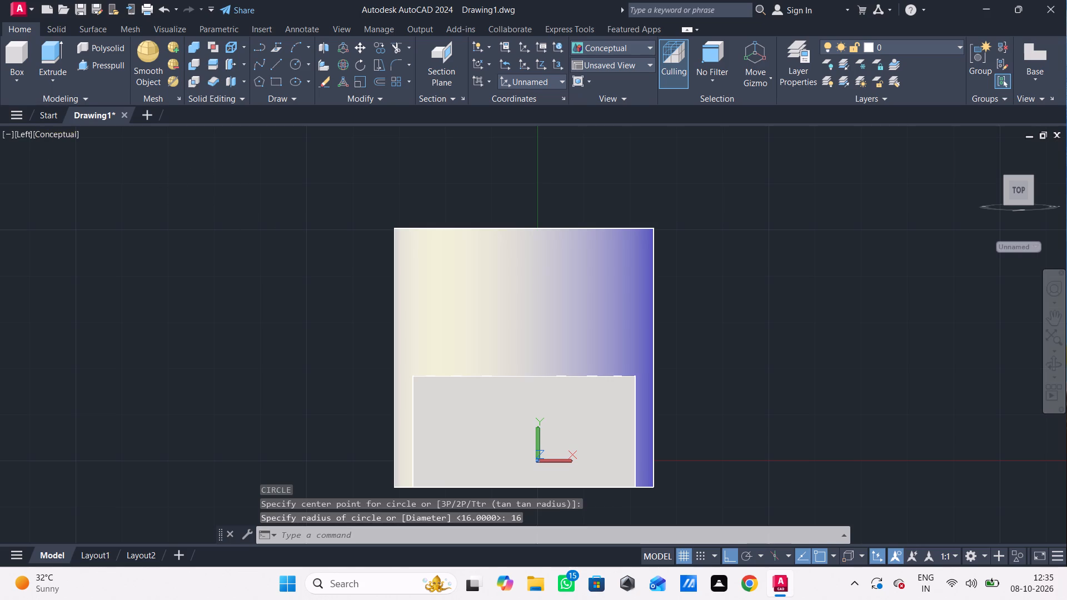
# Change the model's visual style to Shaded with edges.
pyautogui.click(12, 117)
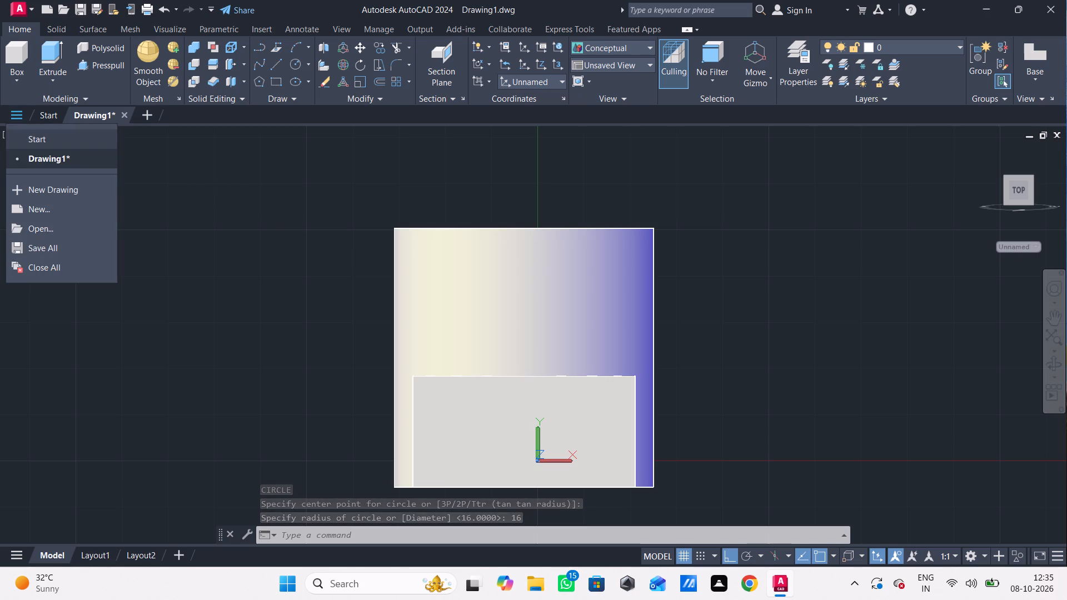
pyautogui.click(10, 110)
pyautogui.click(52, 133)
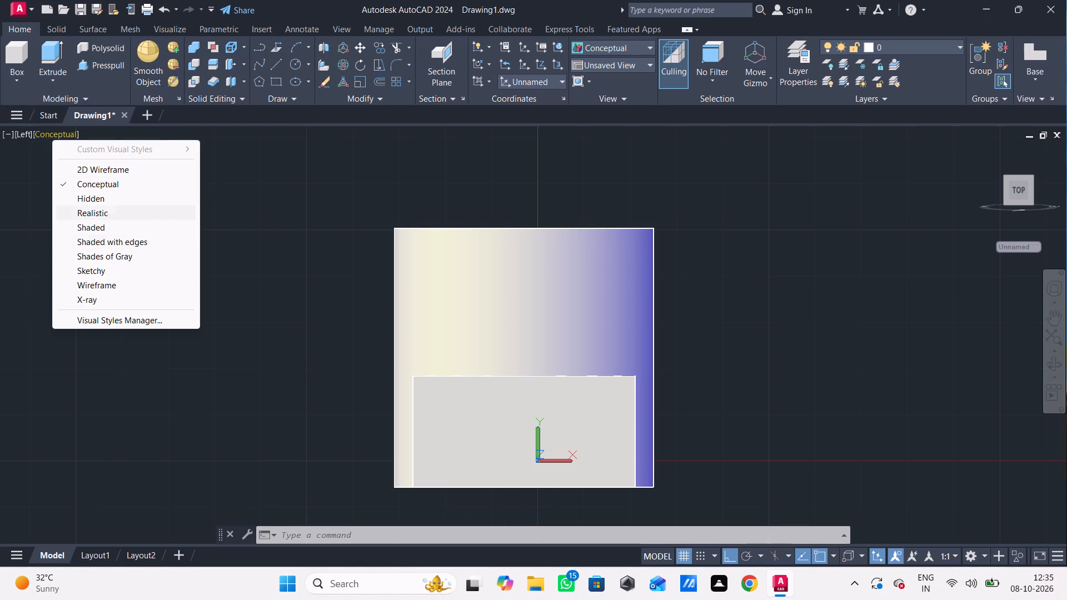
pyautogui.click(92, 247)
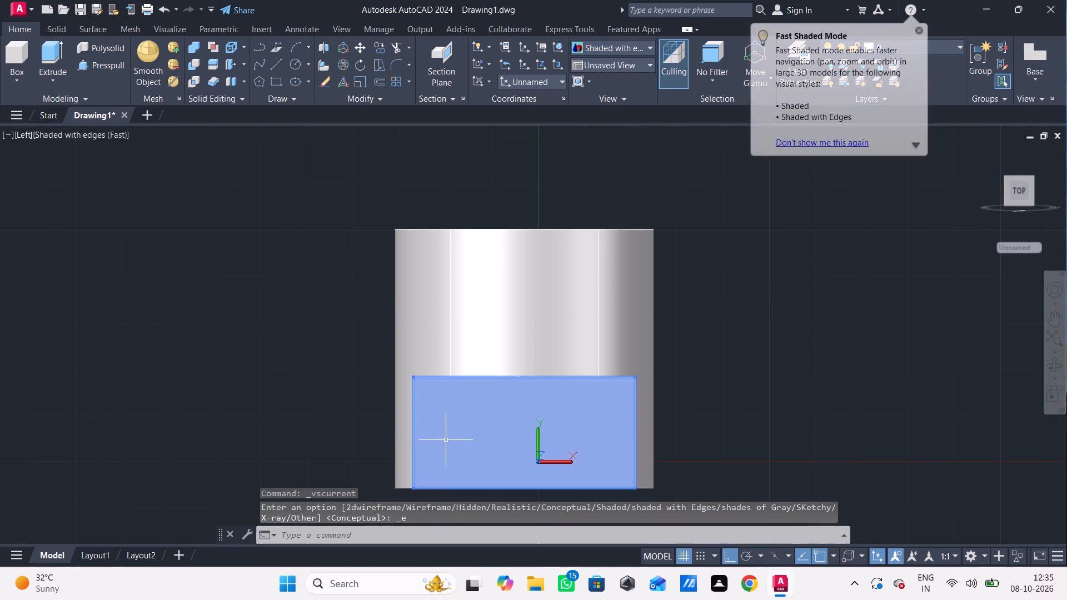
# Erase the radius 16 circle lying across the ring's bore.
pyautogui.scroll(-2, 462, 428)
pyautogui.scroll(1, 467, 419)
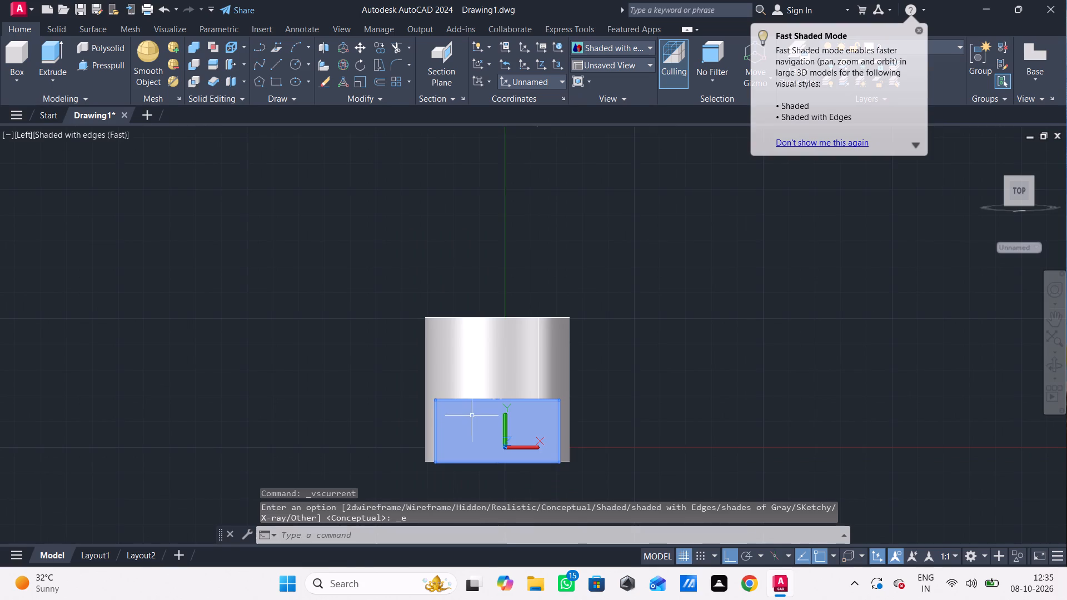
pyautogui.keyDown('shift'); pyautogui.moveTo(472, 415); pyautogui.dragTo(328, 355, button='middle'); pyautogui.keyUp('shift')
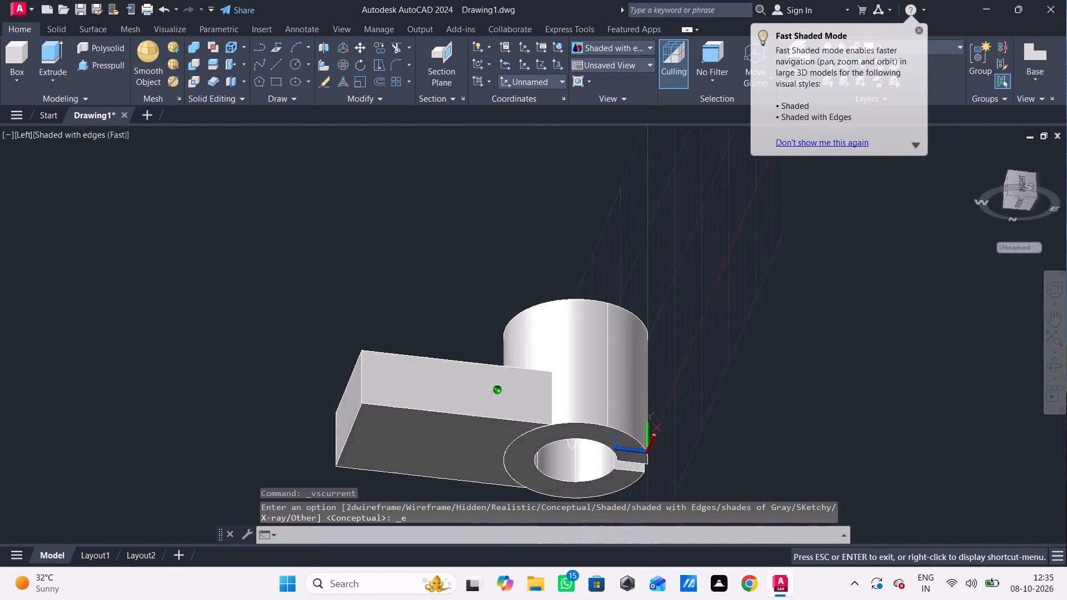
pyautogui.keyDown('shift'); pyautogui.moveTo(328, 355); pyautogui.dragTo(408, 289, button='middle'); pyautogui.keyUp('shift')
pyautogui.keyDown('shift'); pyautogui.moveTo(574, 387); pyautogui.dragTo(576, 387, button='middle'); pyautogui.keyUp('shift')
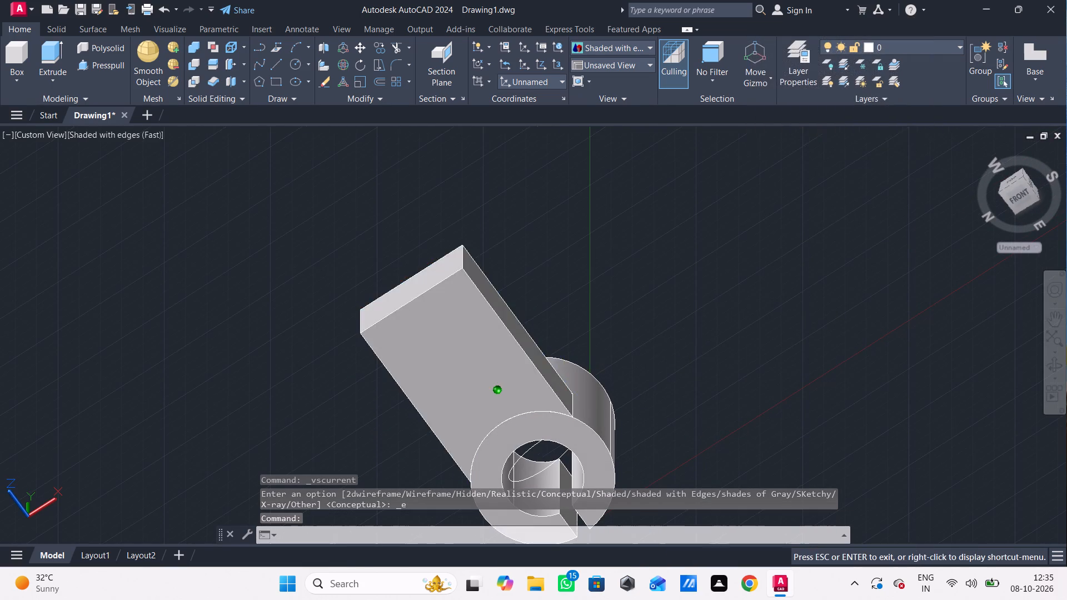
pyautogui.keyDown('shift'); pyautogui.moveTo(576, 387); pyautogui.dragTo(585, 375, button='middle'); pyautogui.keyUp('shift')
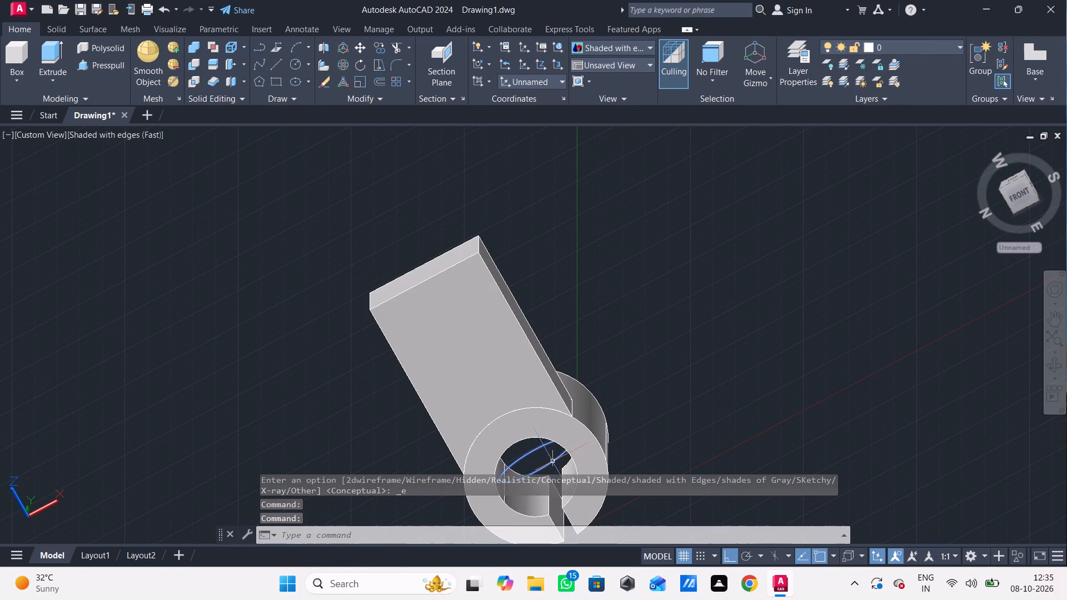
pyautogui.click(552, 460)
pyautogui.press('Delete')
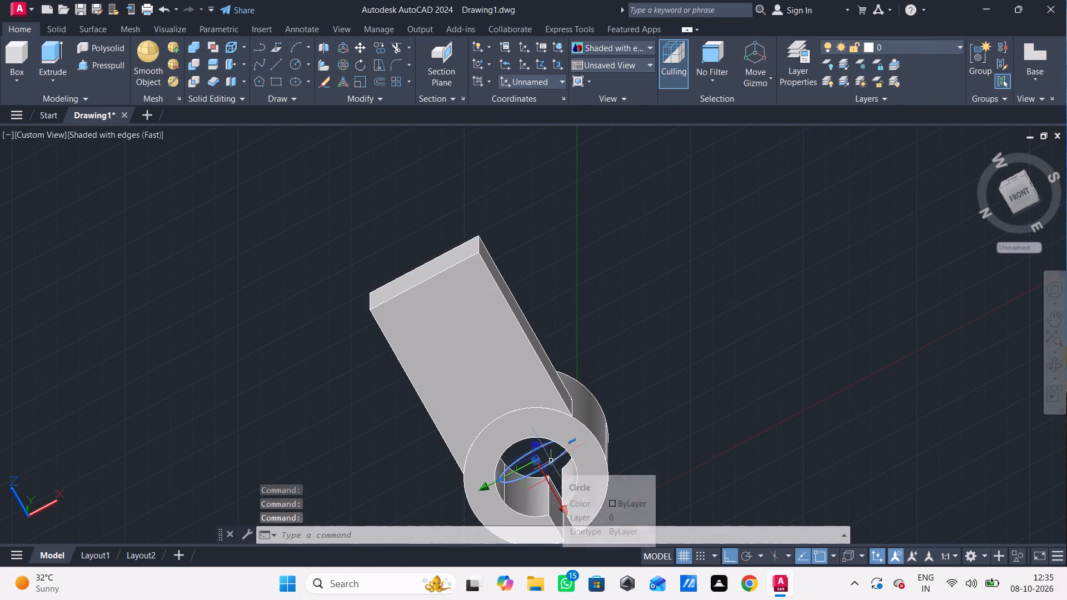
# Orbit the model to an upright view showing the arm's end face and the ring's top.
pyautogui.keyDown('shift'); pyautogui.moveTo(520, 477); pyautogui.dragTo(521, 533, button='middle'); pyautogui.keyUp('shift')
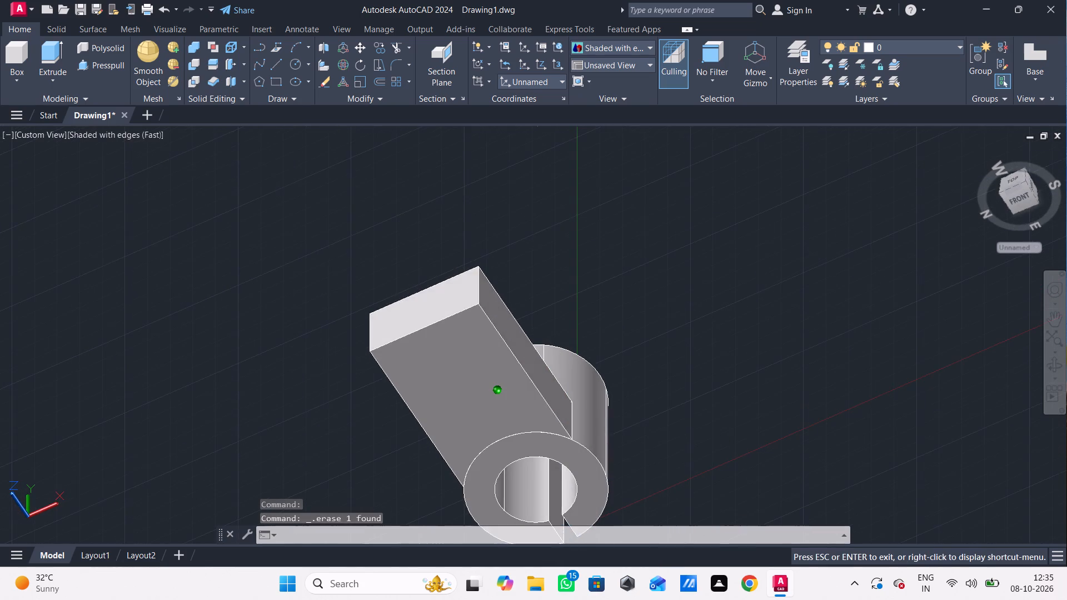
pyautogui.keyDown('shift'); pyautogui.moveTo(521, 533); pyautogui.dragTo(488, 581, button='middle'); pyautogui.keyUp('shift')
pyautogui.keyDown('shift'); pyautogui.moveTo(479, 461); pyautogui.dragTo(513, 568, button='middle'); pyautogui.keyUp('shift')
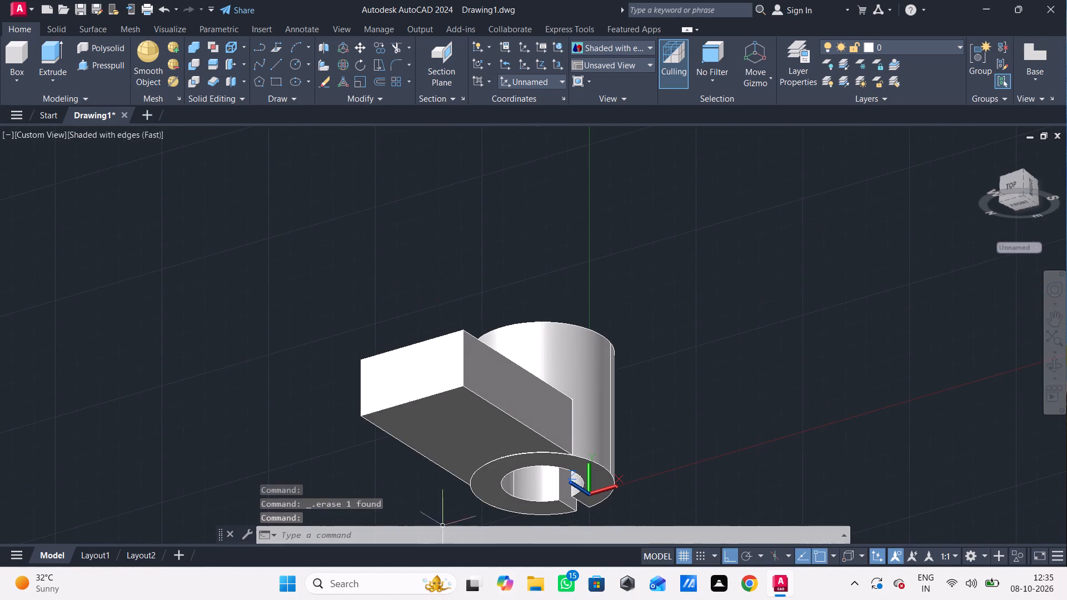
pyautogui.keyDown('shift'); pyautogui.moveTo(543, 448); pyautogui.dragTo(580, 507, button='middle'); pyautogui.keyUp('shift')
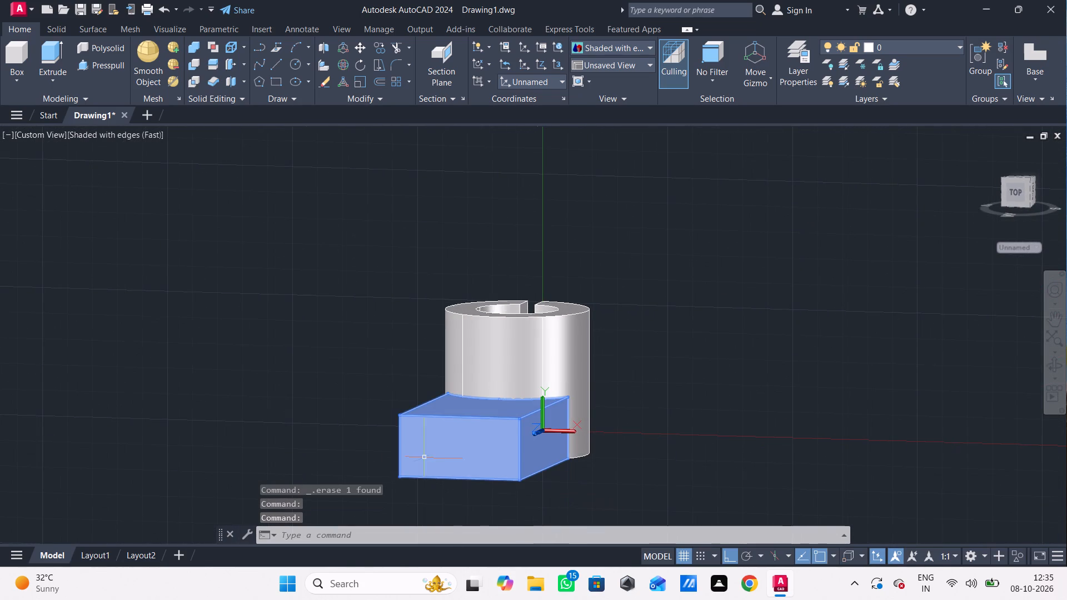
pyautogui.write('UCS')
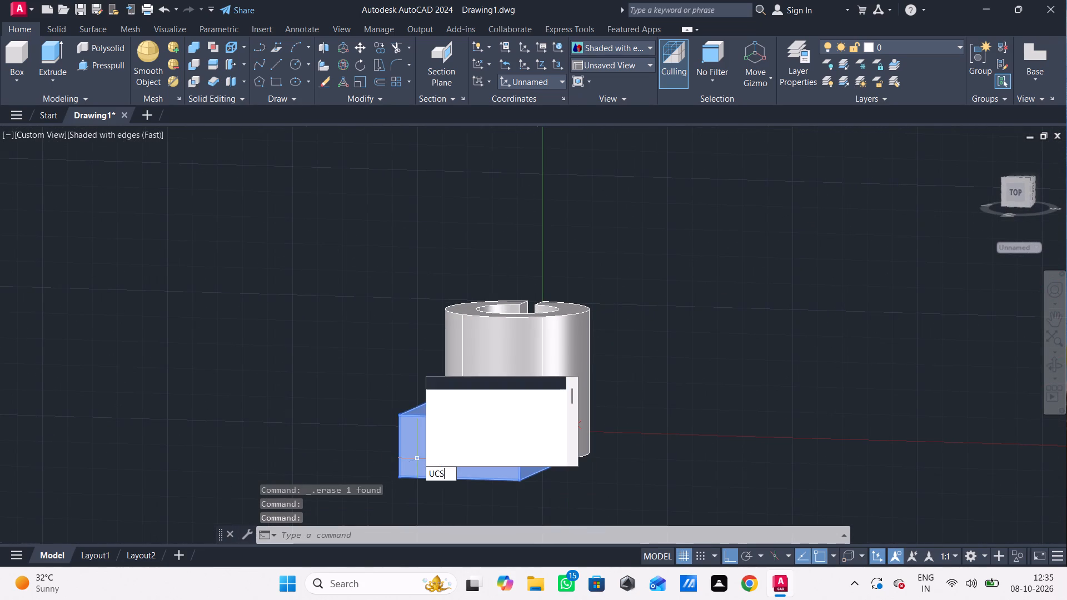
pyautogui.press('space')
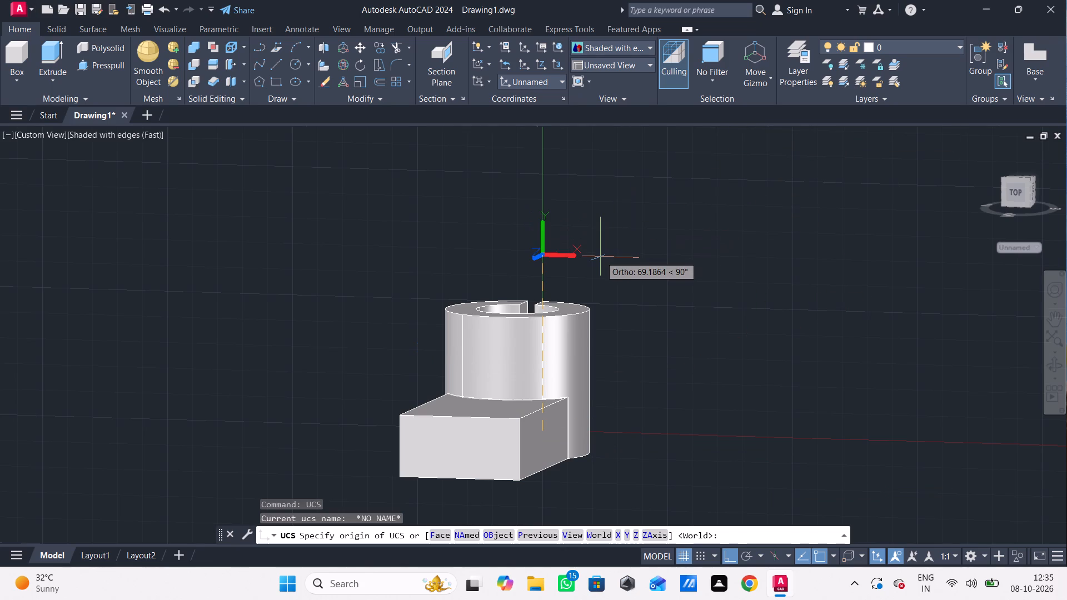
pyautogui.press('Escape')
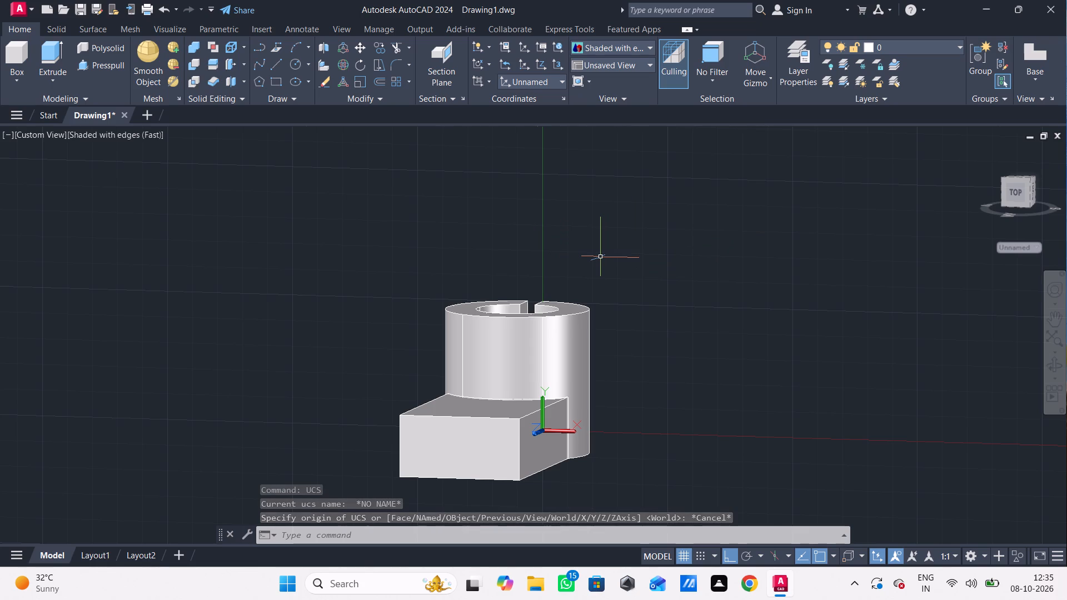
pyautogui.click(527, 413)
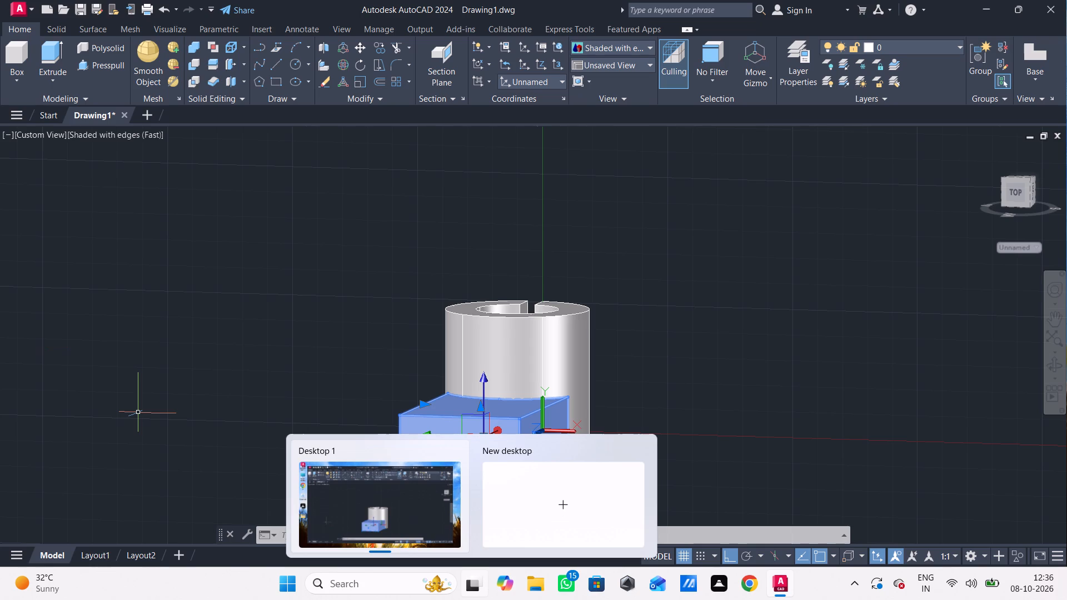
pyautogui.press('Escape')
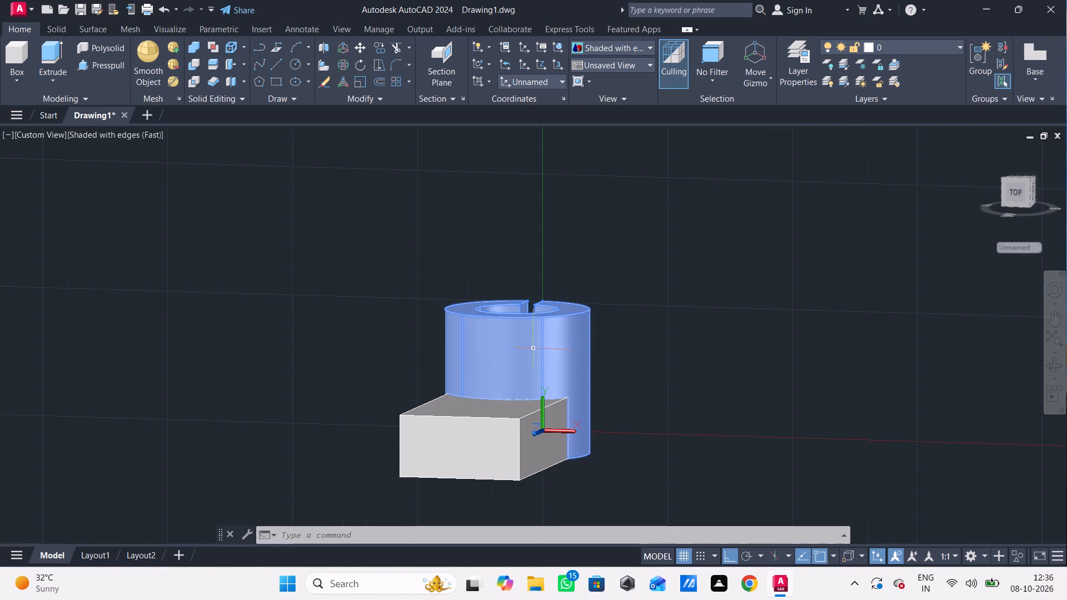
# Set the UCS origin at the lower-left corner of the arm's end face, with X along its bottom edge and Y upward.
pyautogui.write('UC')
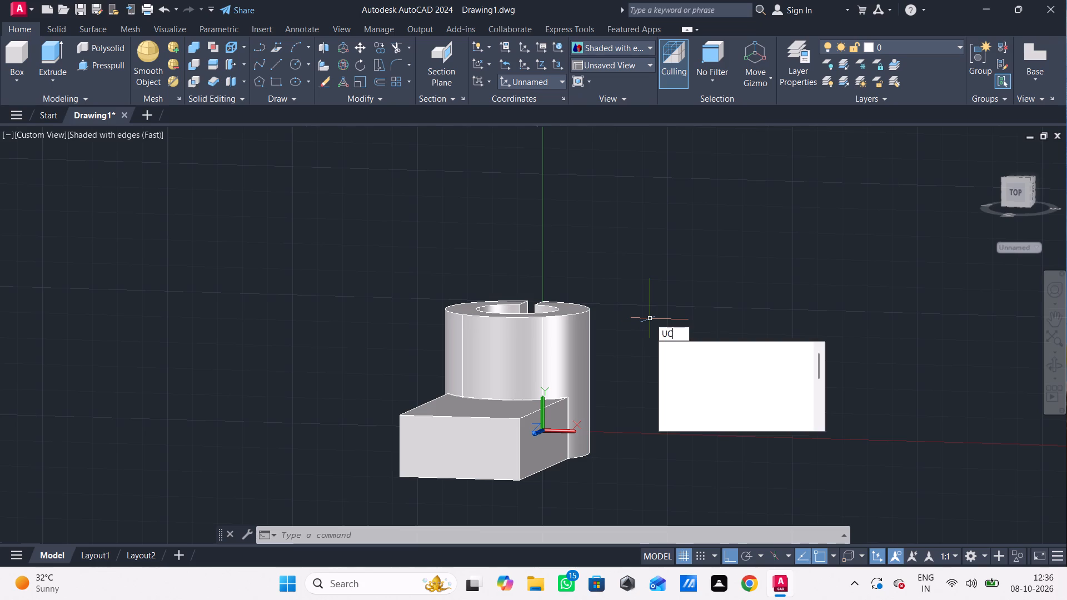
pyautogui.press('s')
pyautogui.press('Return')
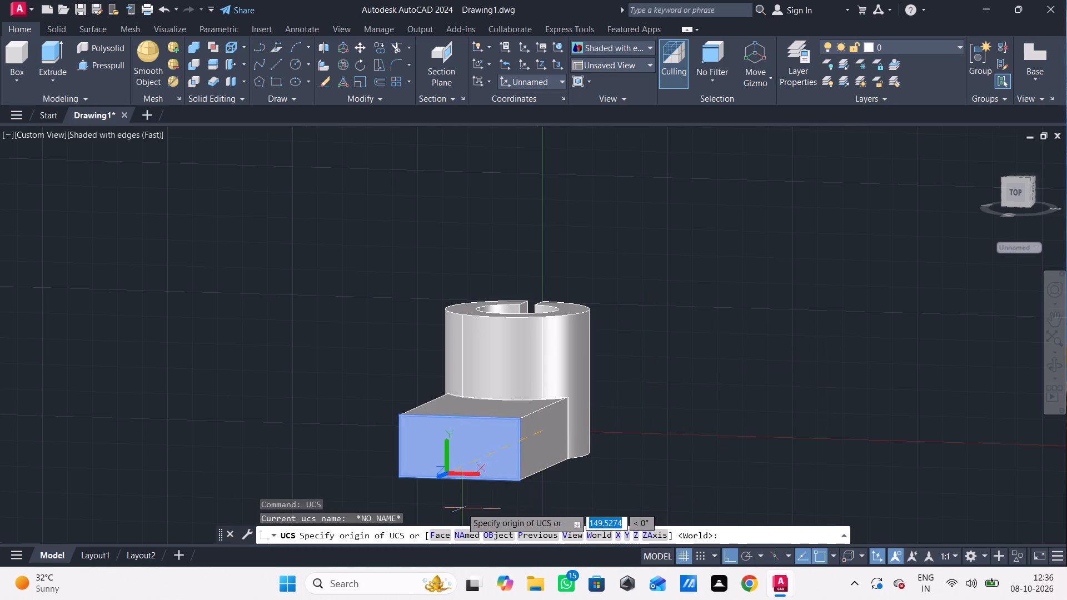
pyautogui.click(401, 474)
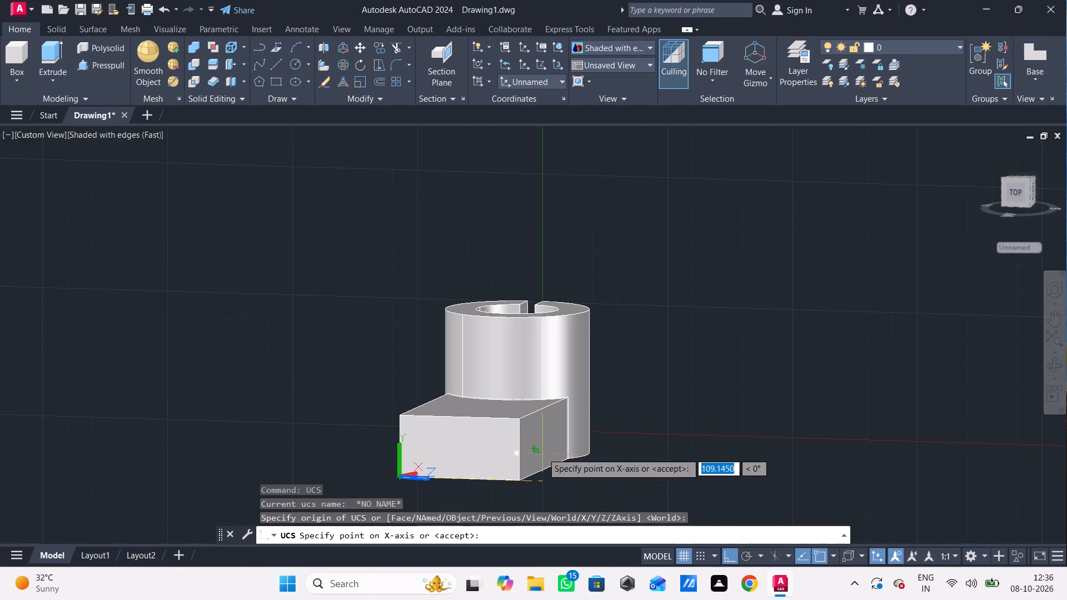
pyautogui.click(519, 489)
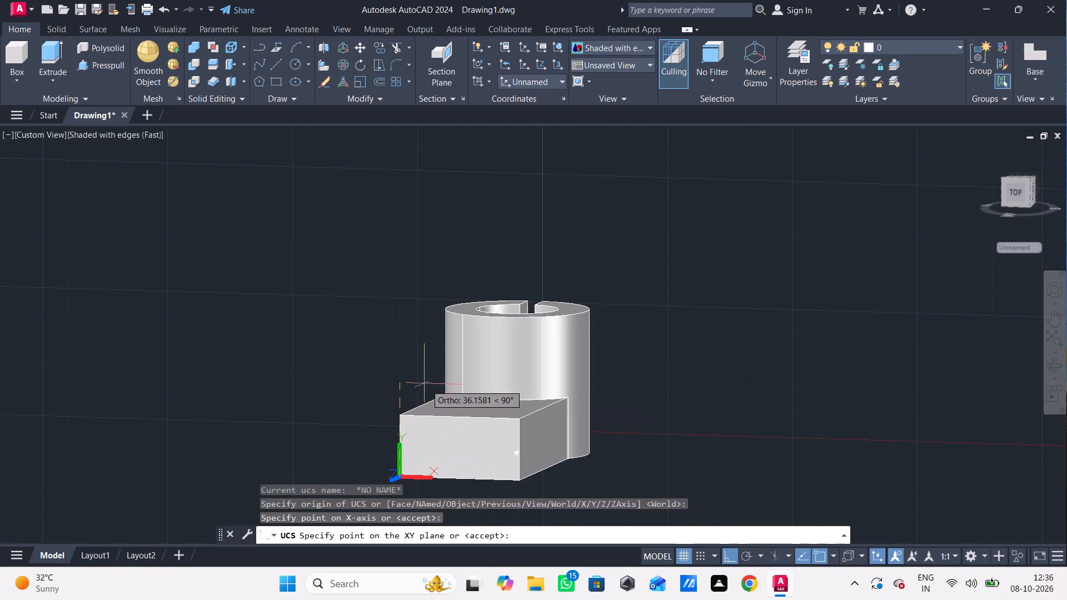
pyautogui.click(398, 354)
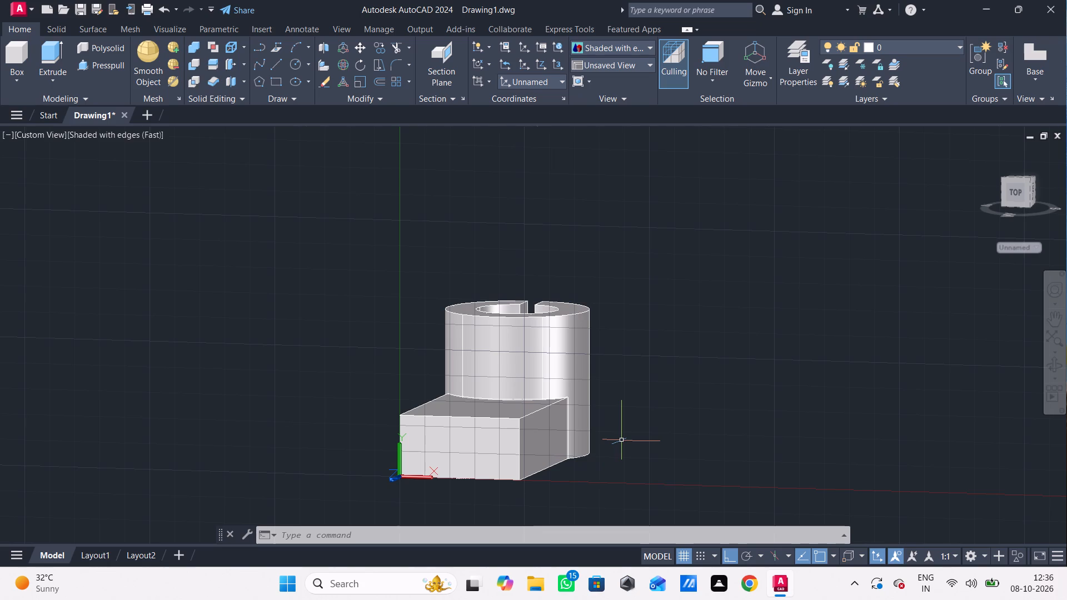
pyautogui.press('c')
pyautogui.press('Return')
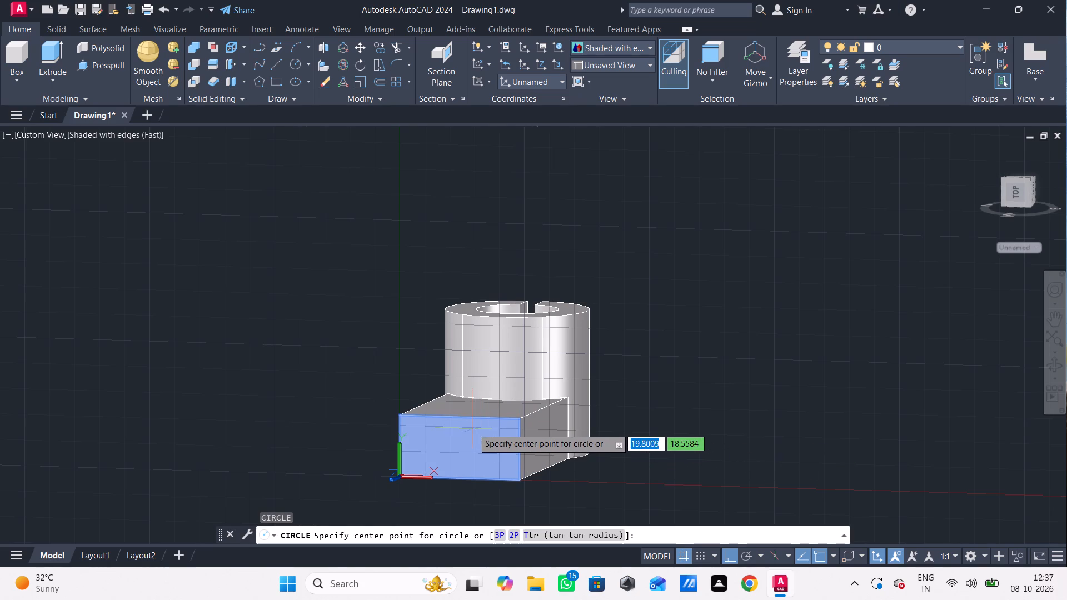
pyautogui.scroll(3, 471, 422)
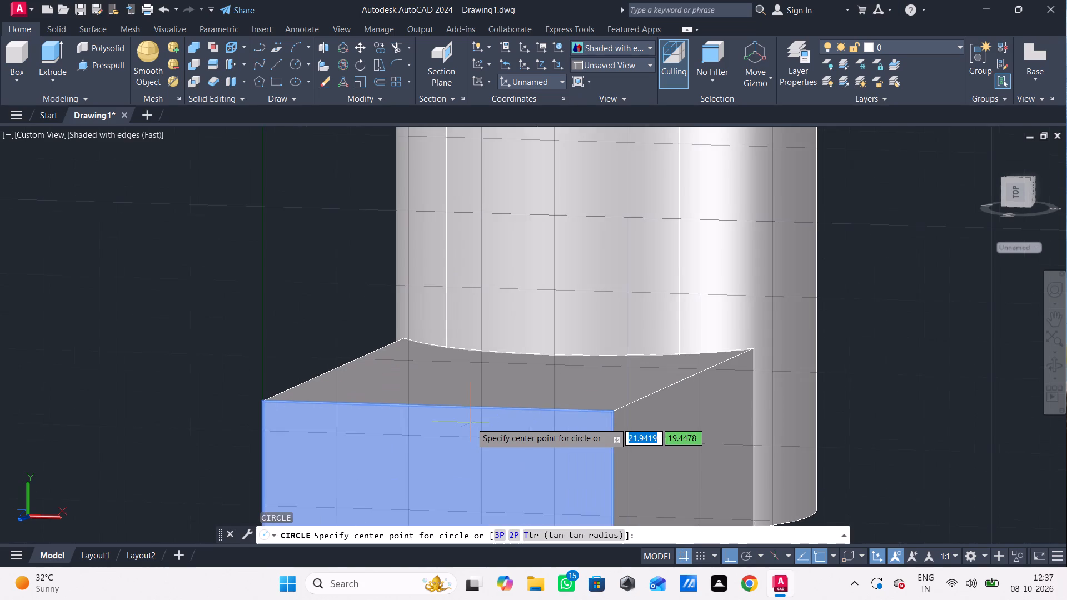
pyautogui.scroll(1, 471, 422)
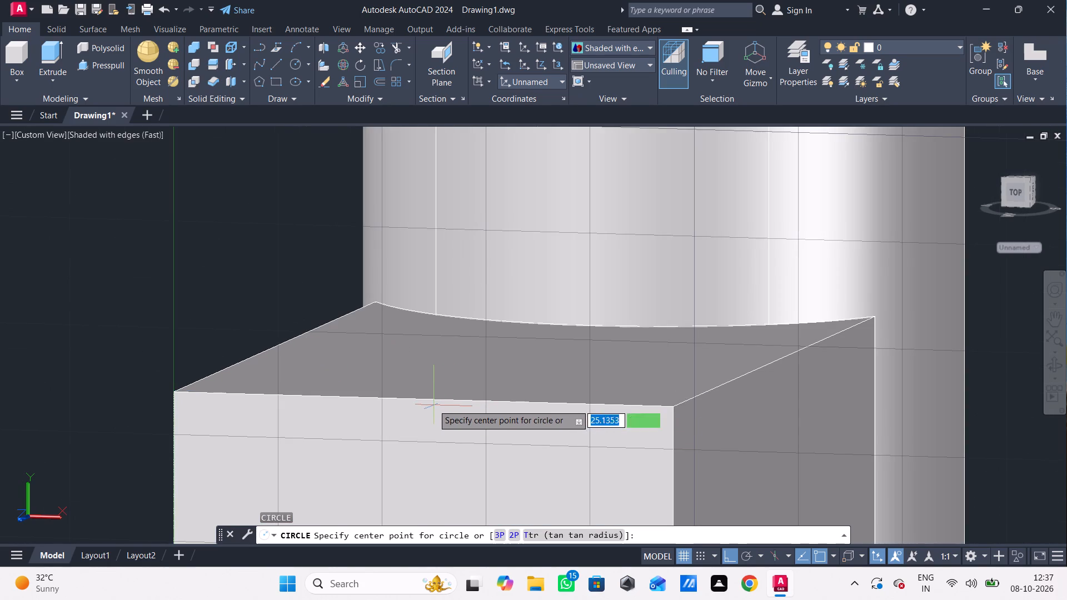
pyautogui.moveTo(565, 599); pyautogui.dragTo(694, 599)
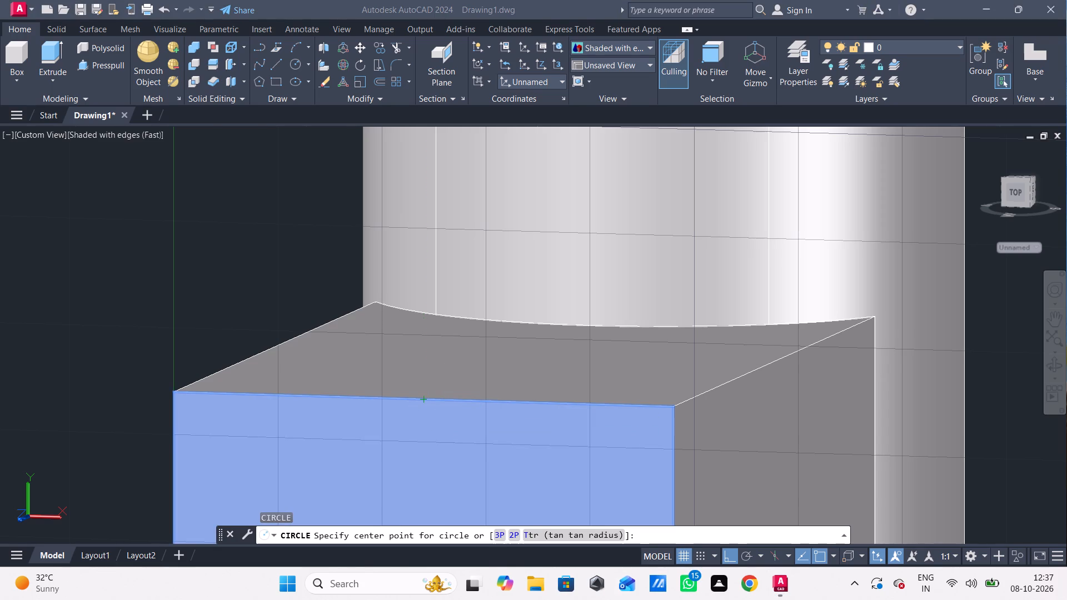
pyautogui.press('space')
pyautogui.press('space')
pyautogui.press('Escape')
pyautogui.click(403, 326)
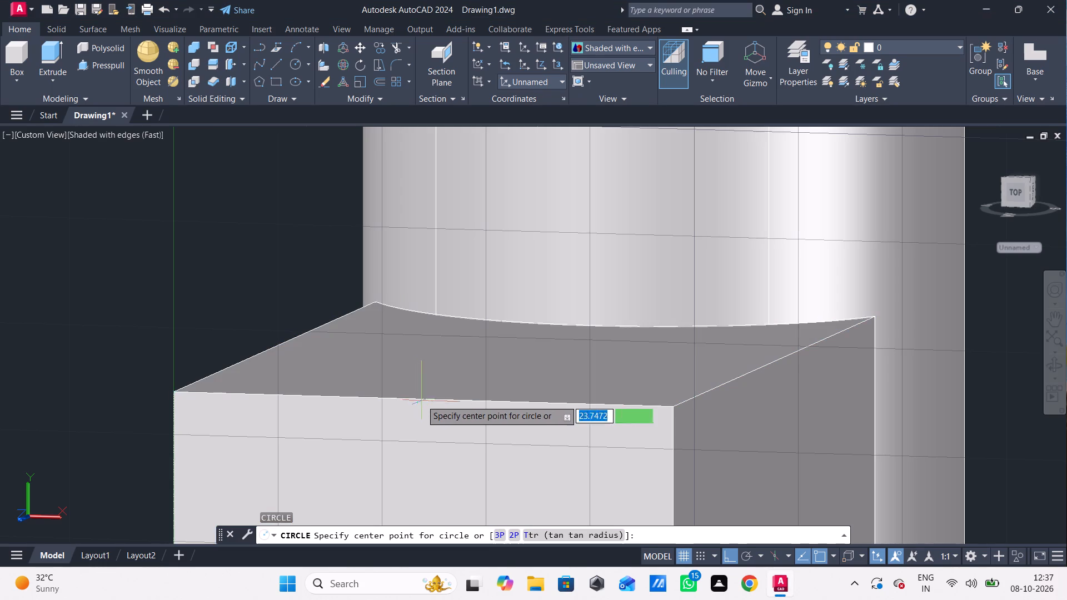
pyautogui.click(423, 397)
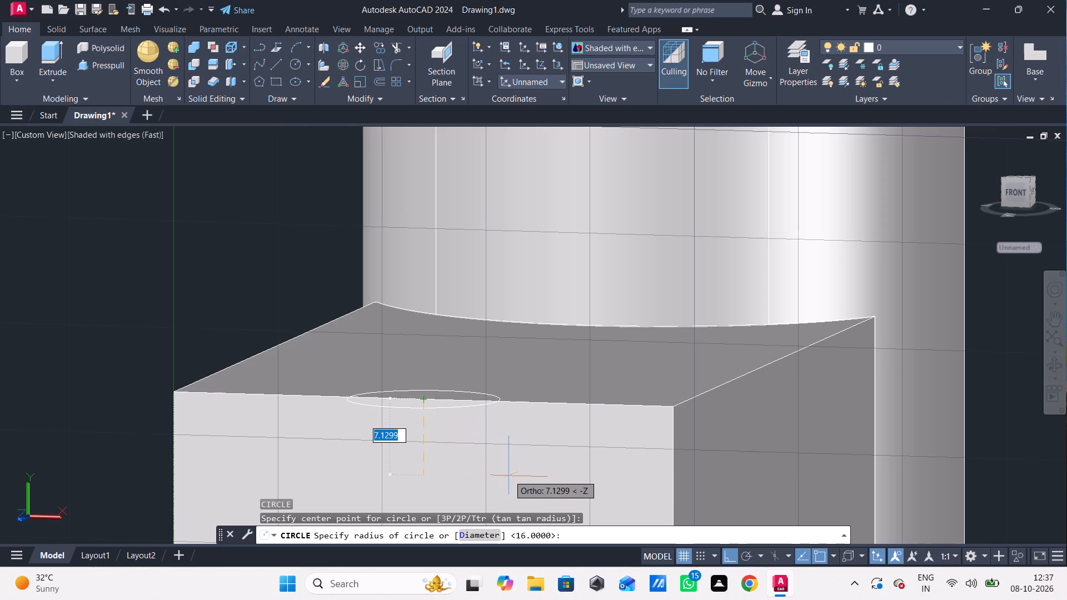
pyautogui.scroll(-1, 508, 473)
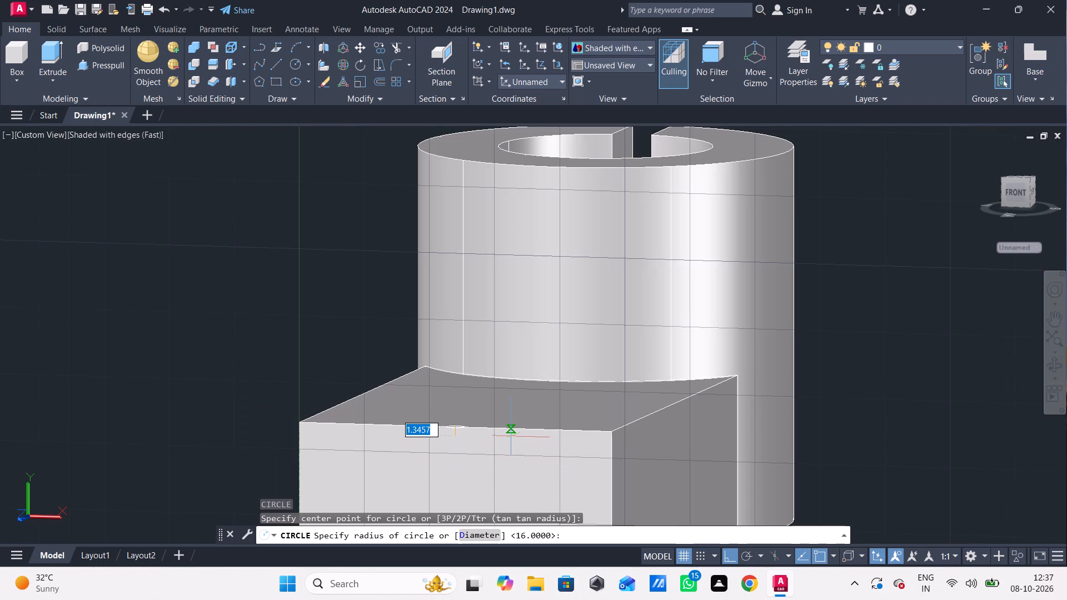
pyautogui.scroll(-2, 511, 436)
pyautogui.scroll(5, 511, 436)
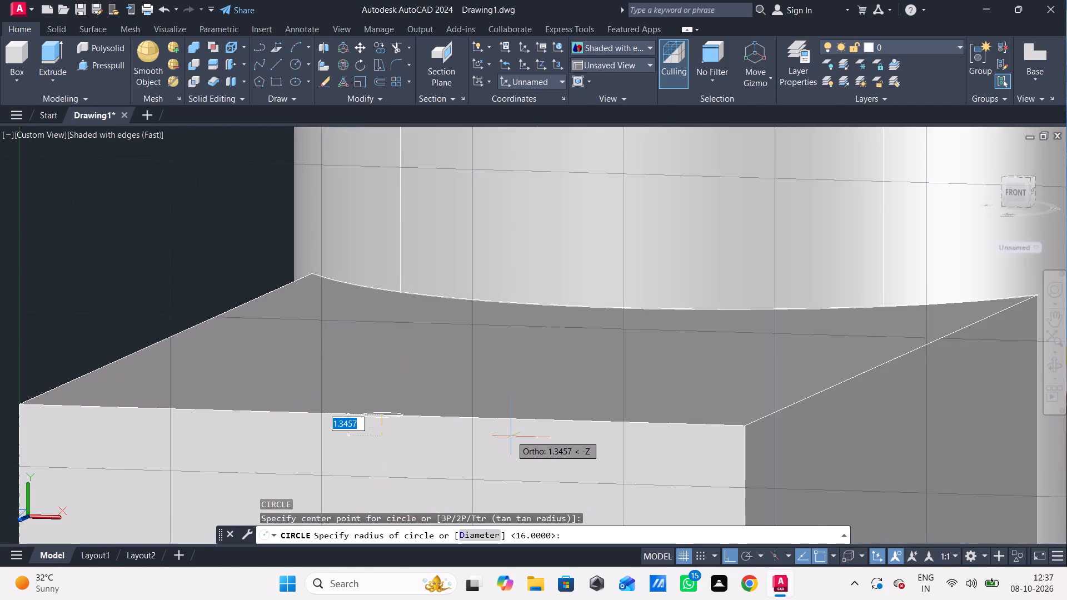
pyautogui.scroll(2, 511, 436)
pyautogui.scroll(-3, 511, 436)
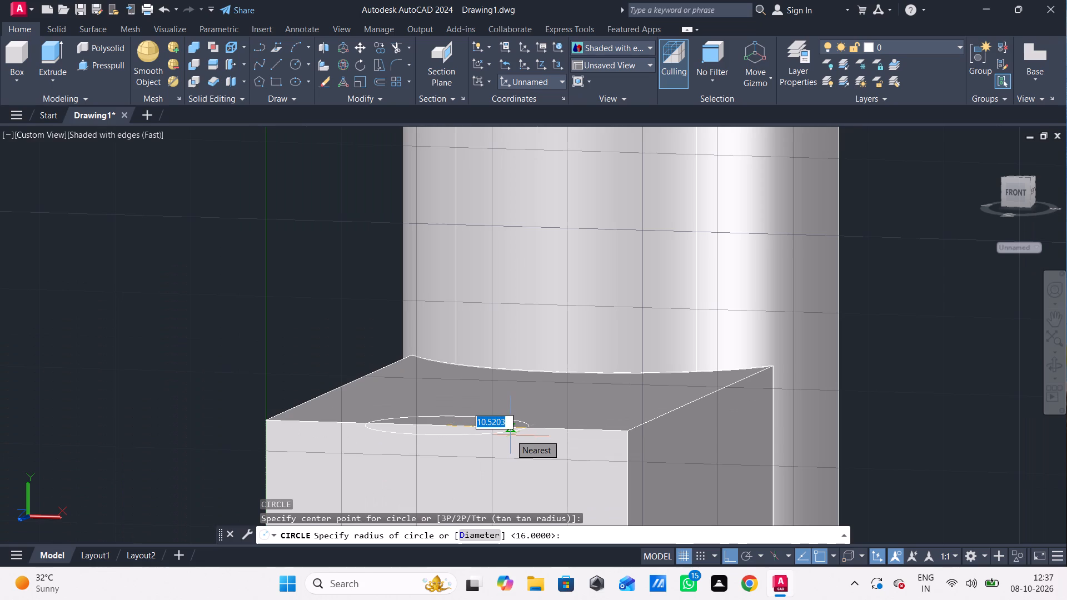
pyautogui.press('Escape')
# Set the UCS origin at the upper-left corner of the arm's end face, with X along its top edge and Y upward.
pyautogui.scroll(-1, 516, 433)
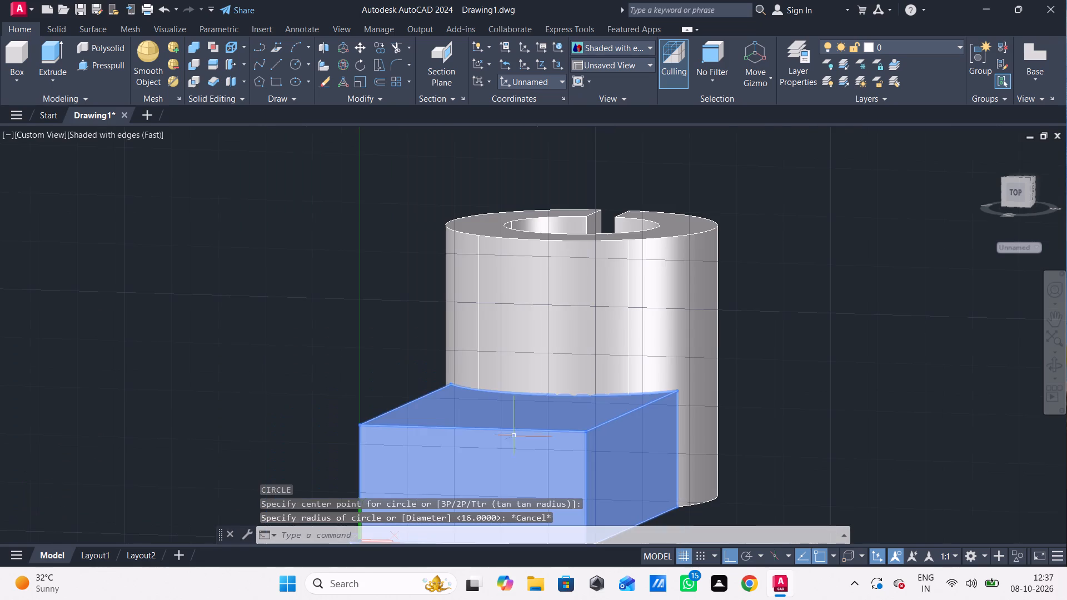
pyautogui.moveTo(517, 441); pyautogui.dragTo(502, 387, button='middle')
pyautogui.scroll(-1, 502, 387)
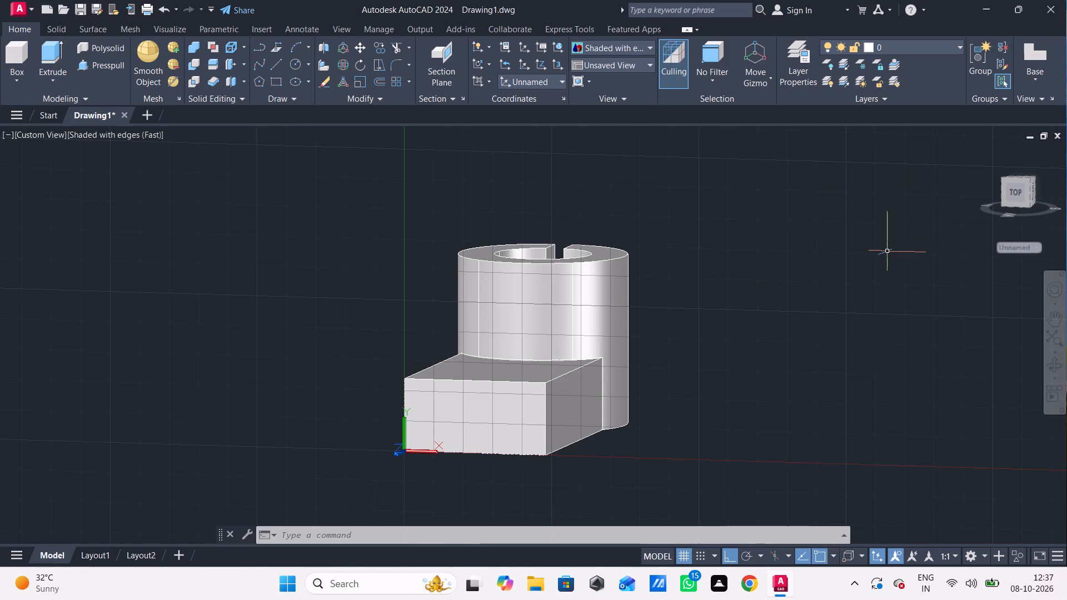
pyautogui.write('UCS')
pyautogui.press('Return')
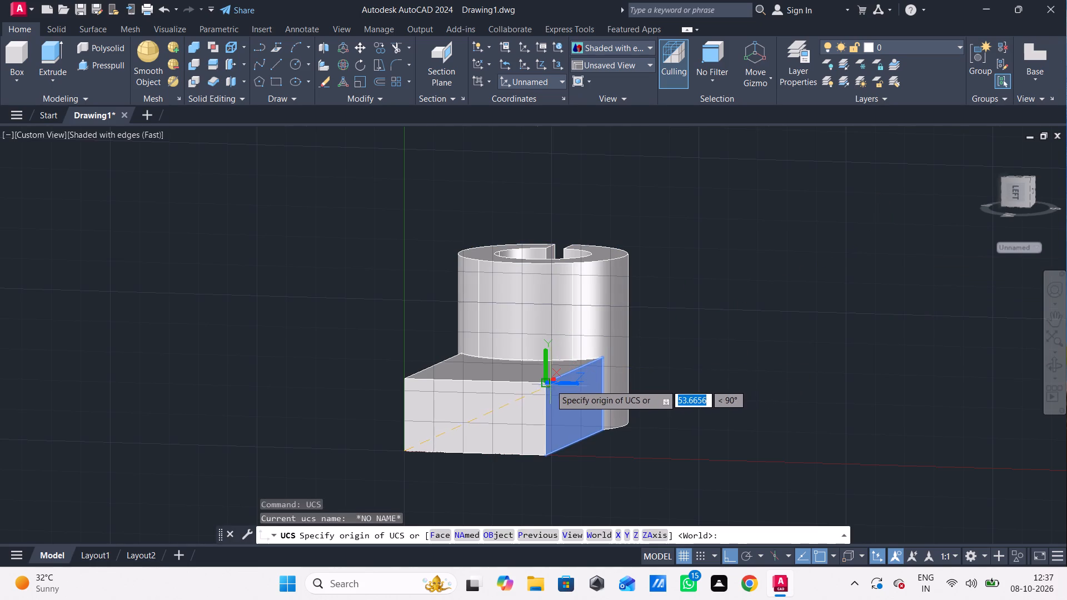
pyautogui.click(406, 394)
pyautogui.click(476, 376)
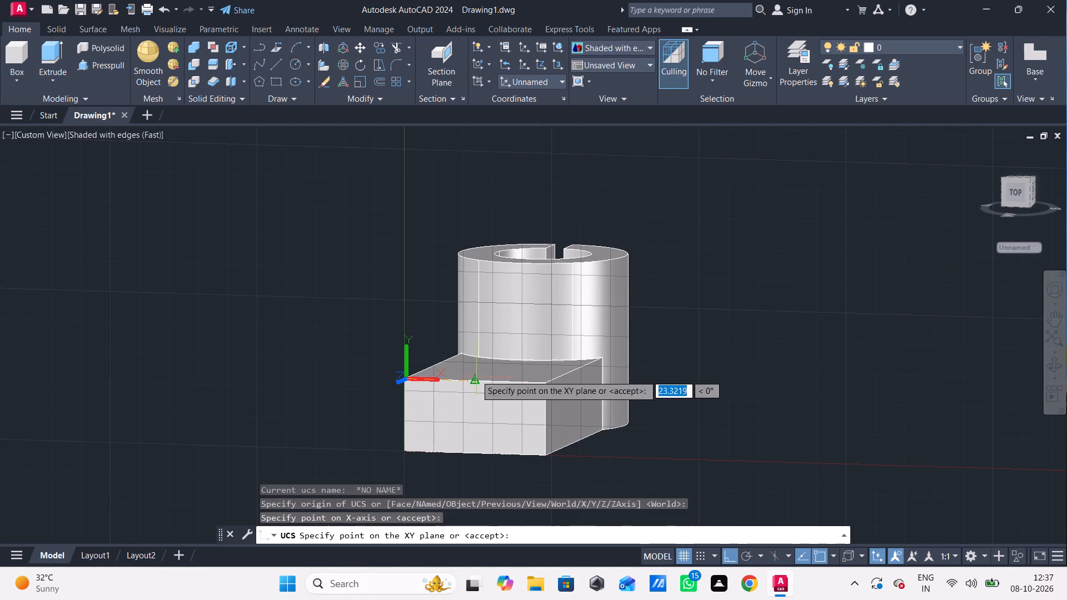
pyautogui.click(415, 279)
pyautogui.press('Escape')
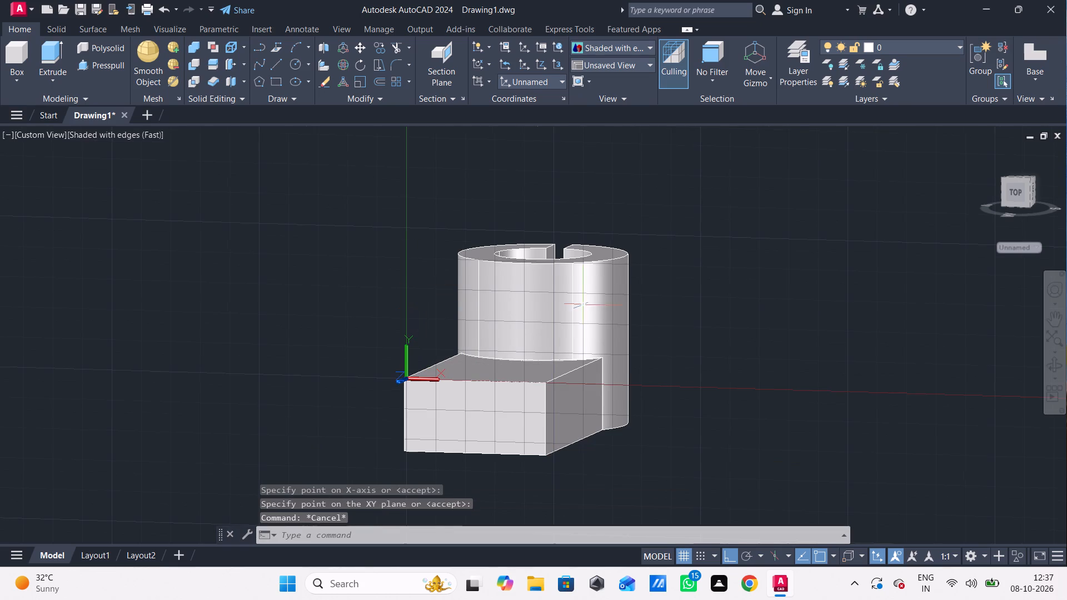
# Draw a circle of radius 16 centred on the midpoint of the end face's top edge.
pyautogui.press('c')
pyautogui.press('Return')
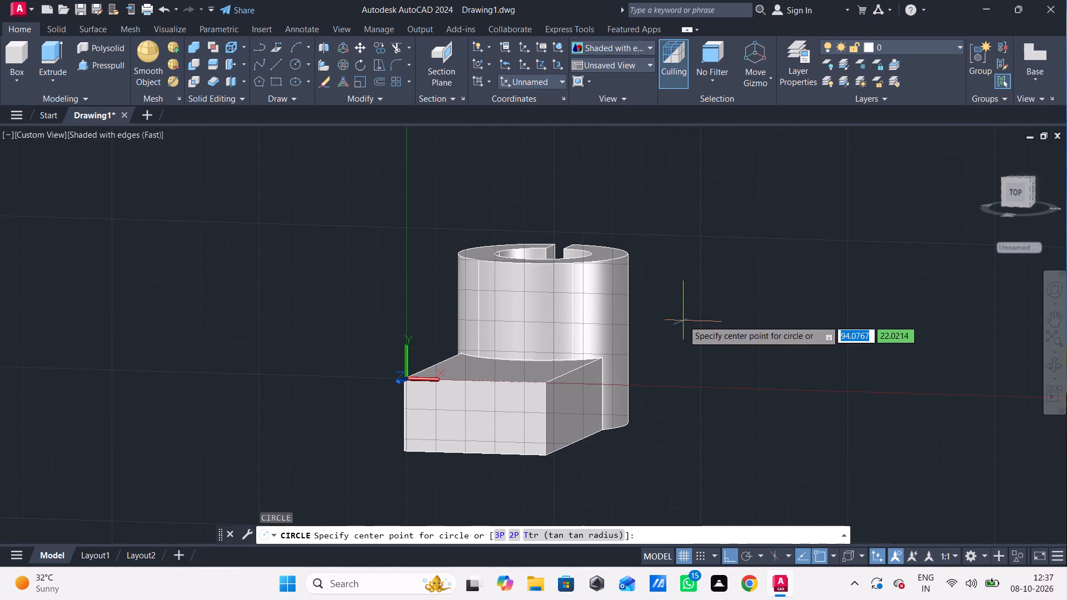
pyautogui.click(477, 381)
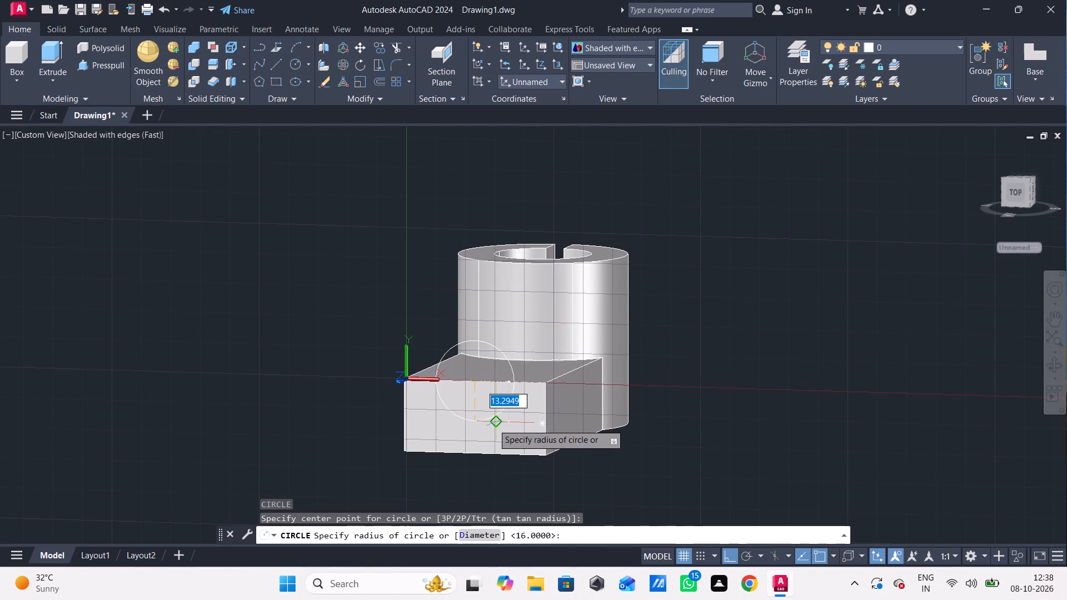
pyautogui.write('16')
pyautogui.press('Return')
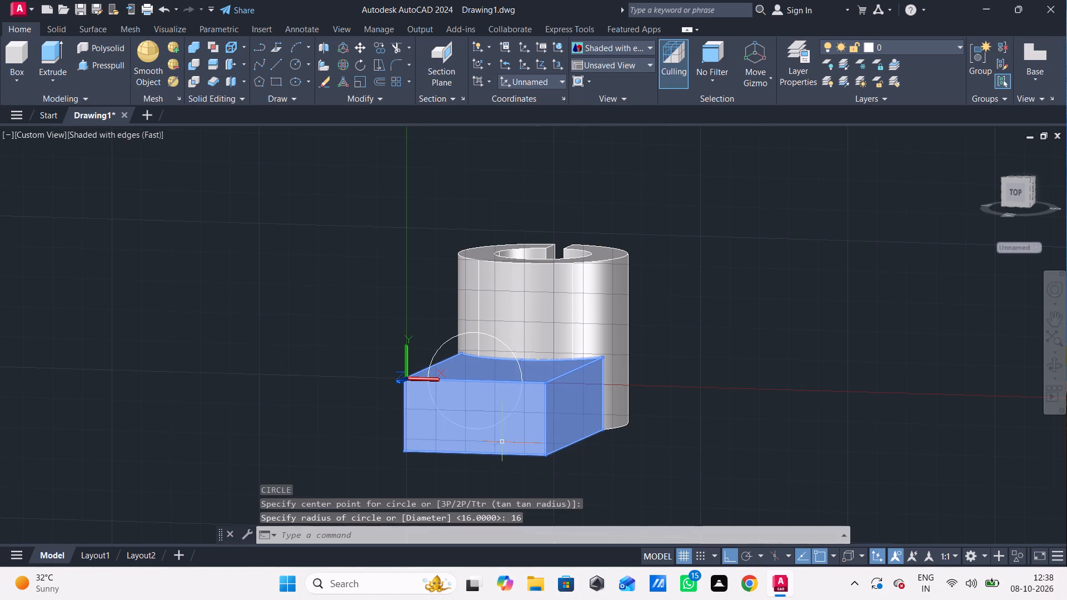
pyautogui.press('Escape')
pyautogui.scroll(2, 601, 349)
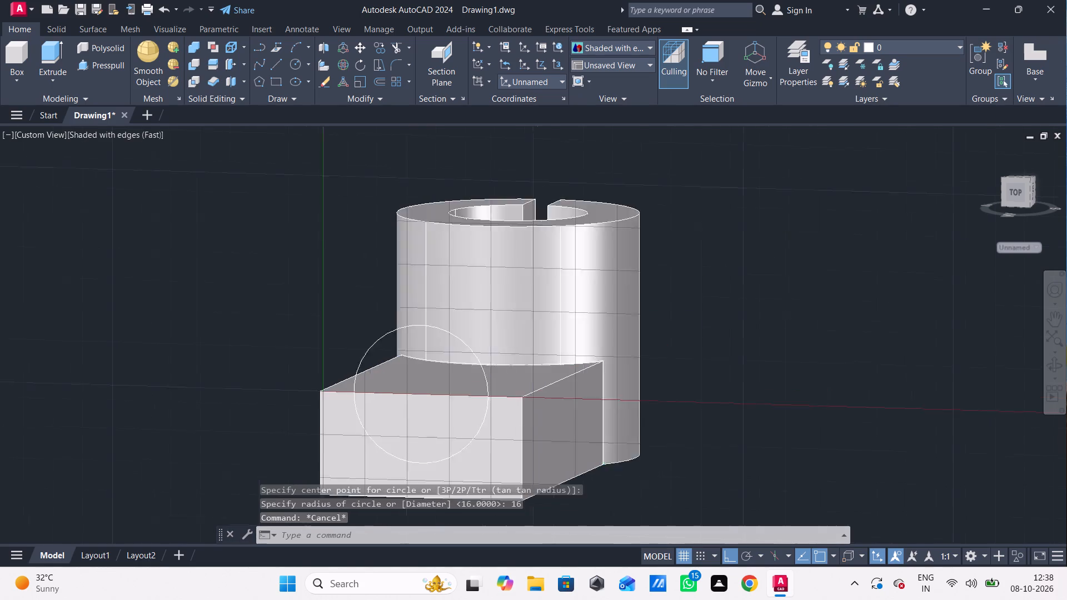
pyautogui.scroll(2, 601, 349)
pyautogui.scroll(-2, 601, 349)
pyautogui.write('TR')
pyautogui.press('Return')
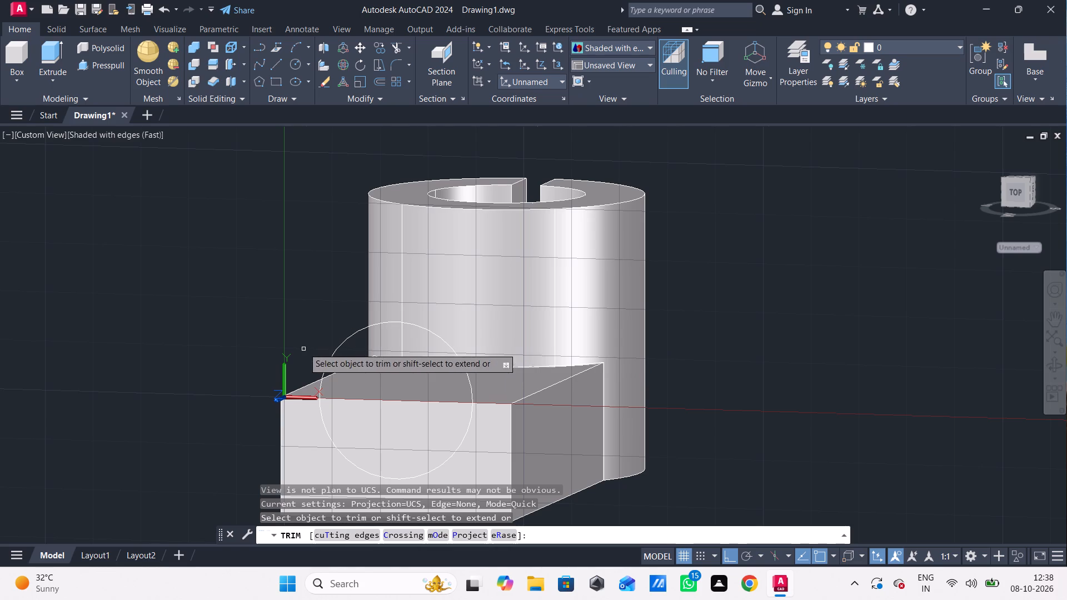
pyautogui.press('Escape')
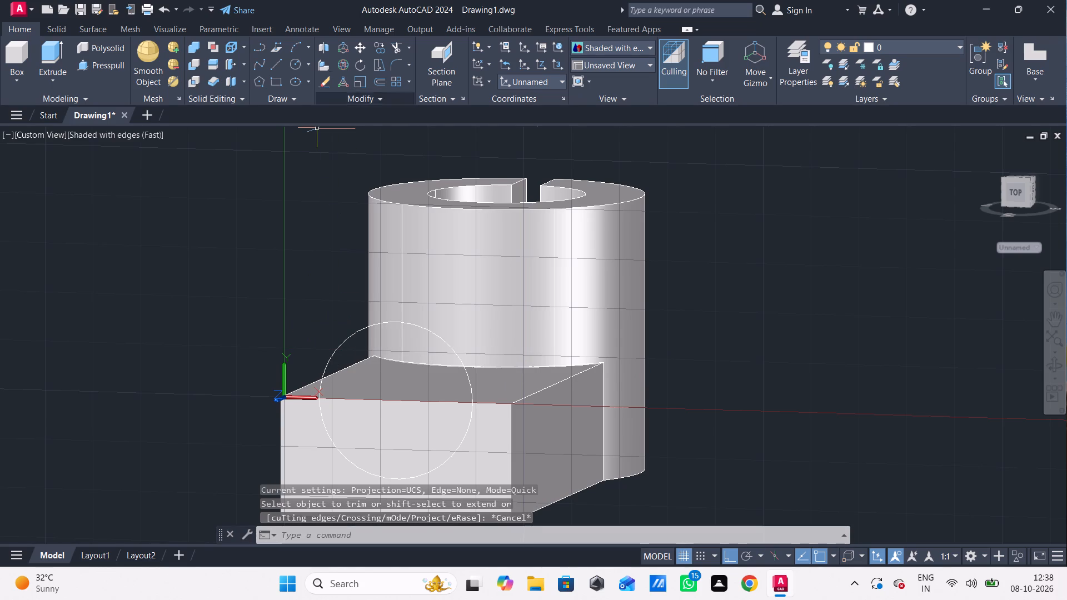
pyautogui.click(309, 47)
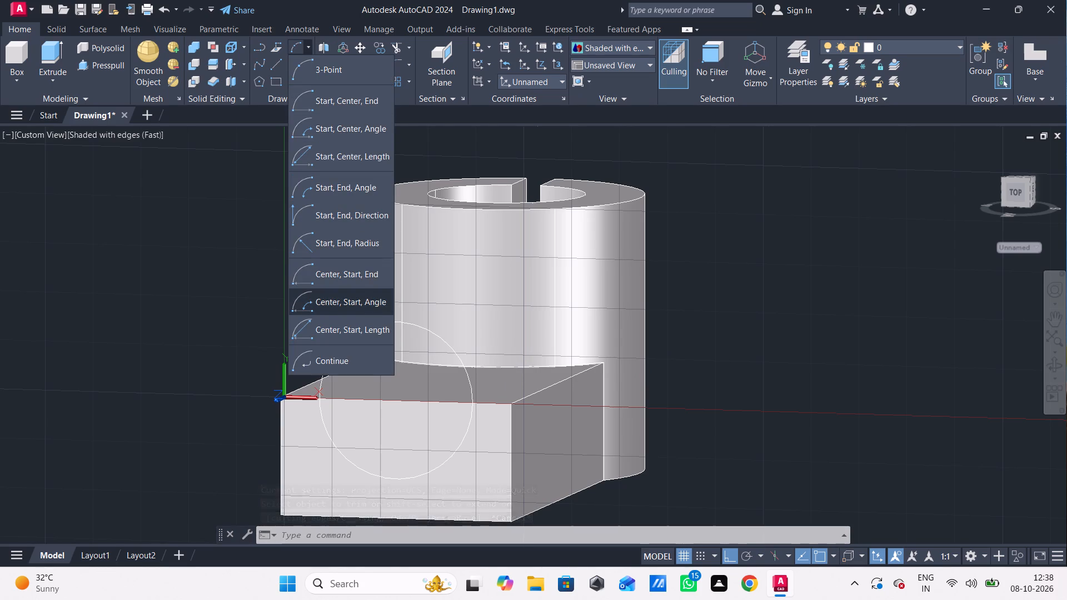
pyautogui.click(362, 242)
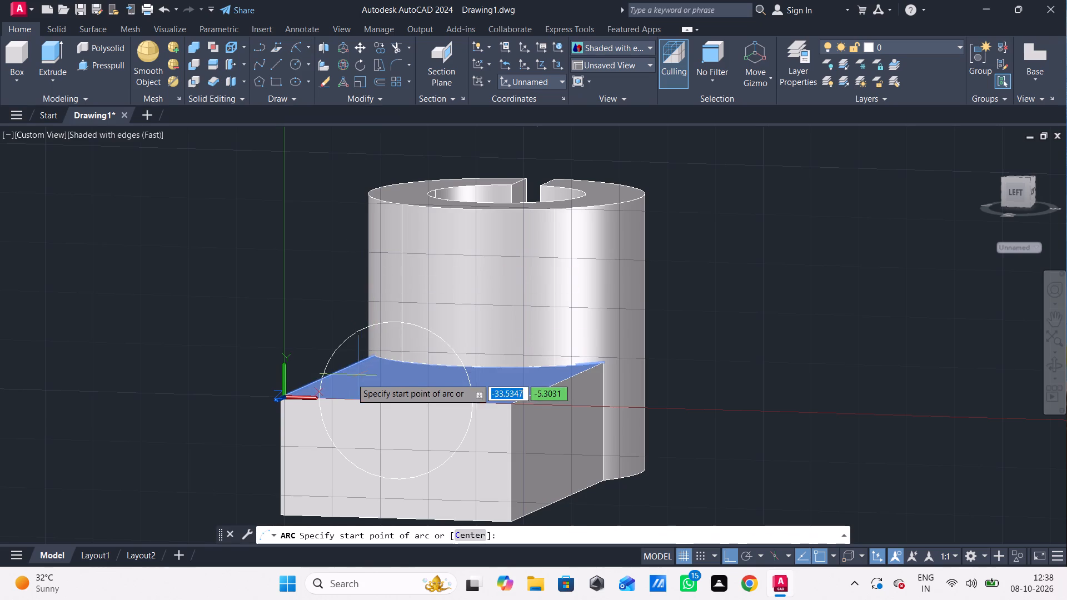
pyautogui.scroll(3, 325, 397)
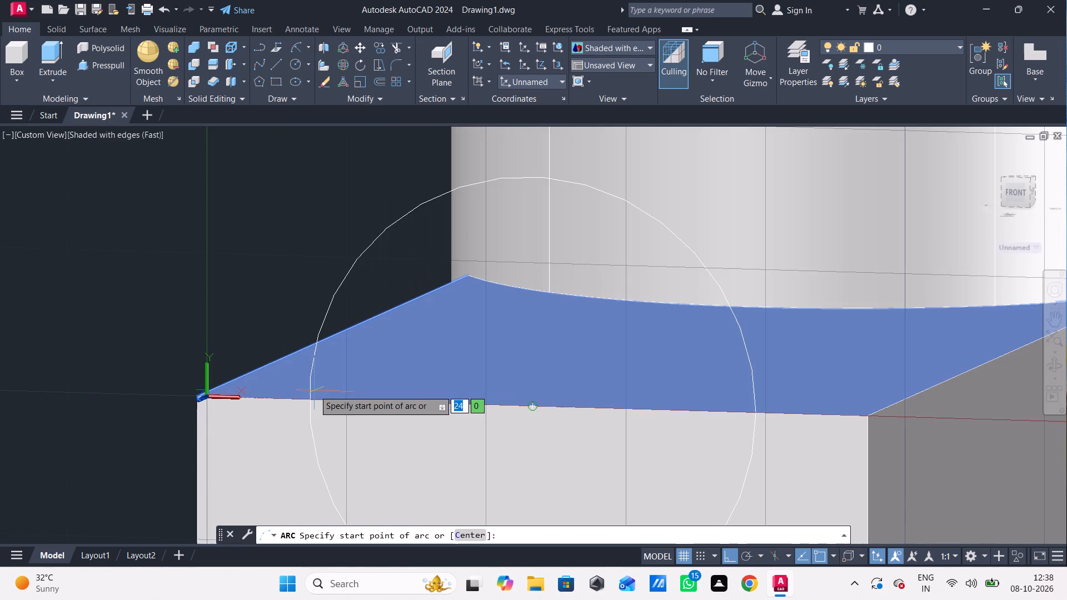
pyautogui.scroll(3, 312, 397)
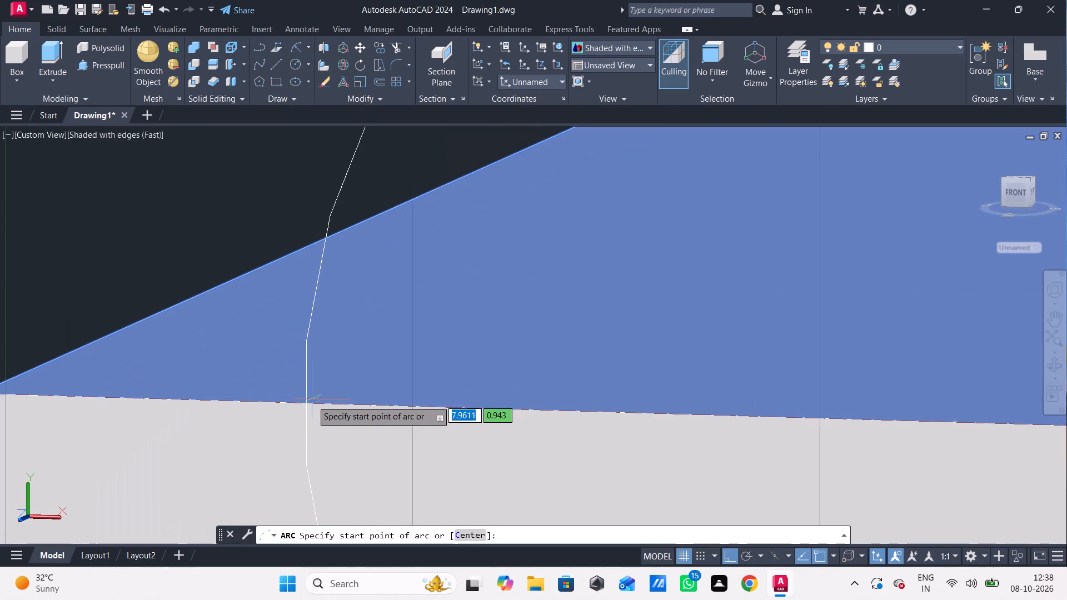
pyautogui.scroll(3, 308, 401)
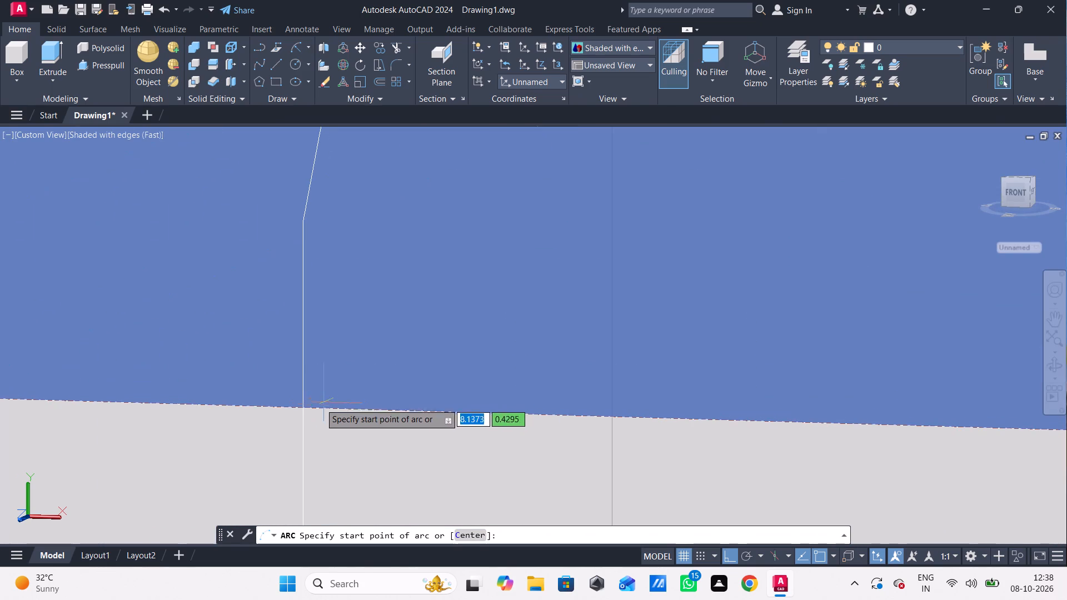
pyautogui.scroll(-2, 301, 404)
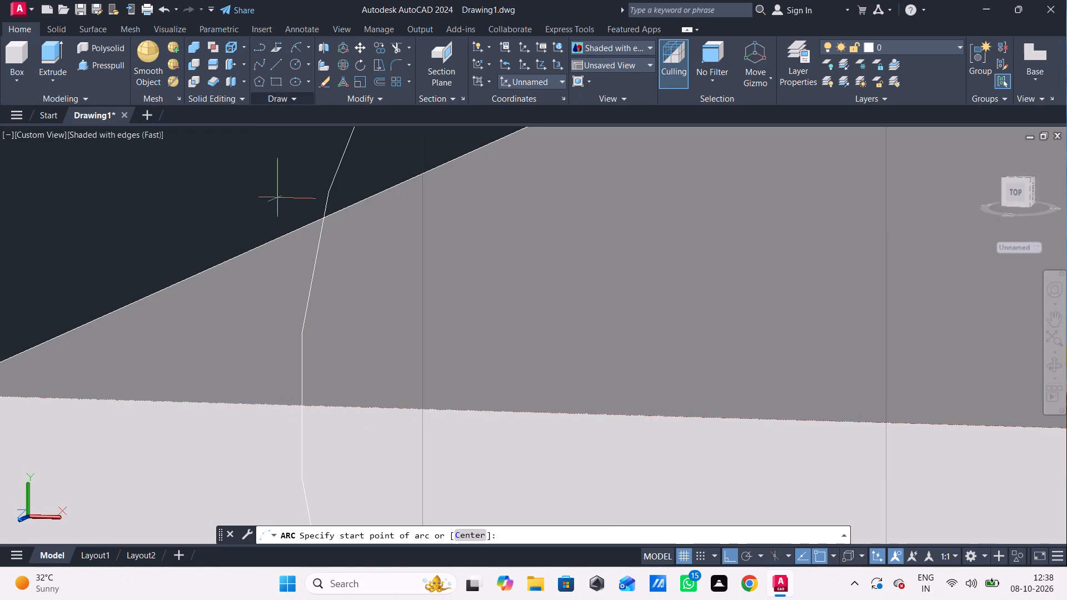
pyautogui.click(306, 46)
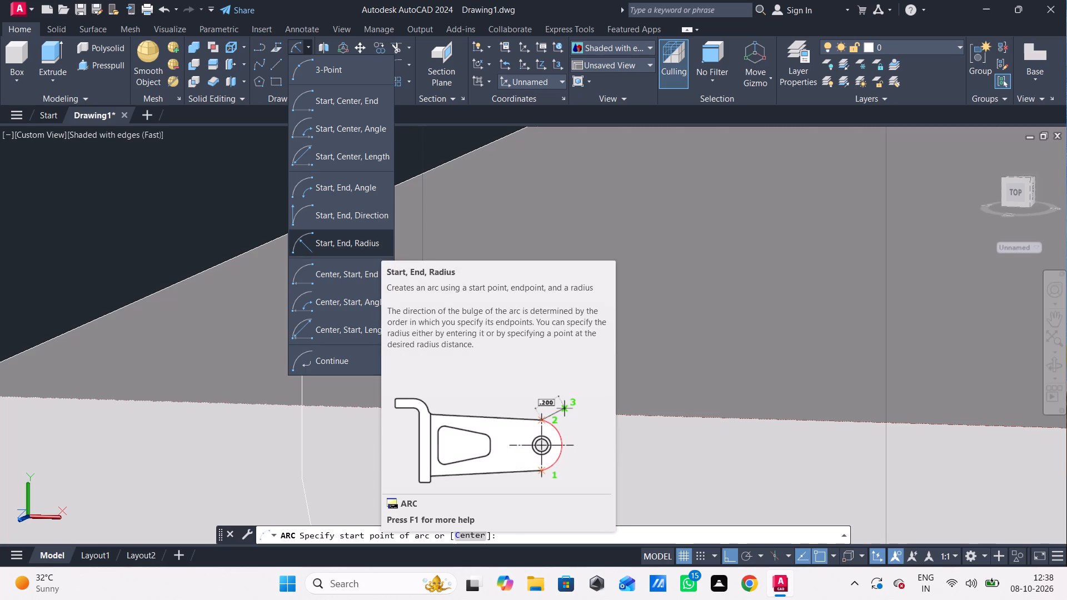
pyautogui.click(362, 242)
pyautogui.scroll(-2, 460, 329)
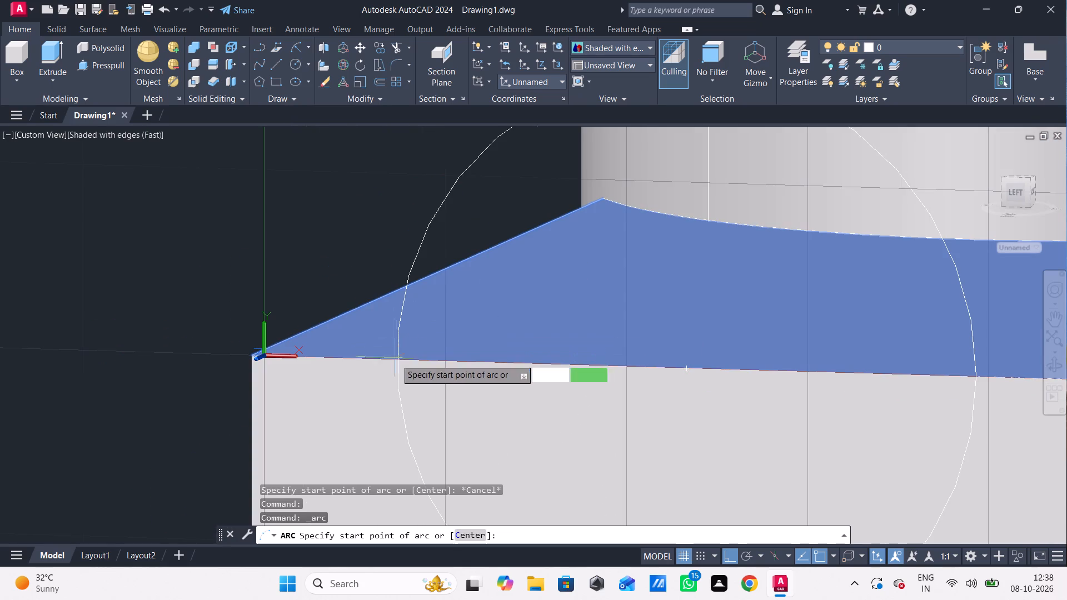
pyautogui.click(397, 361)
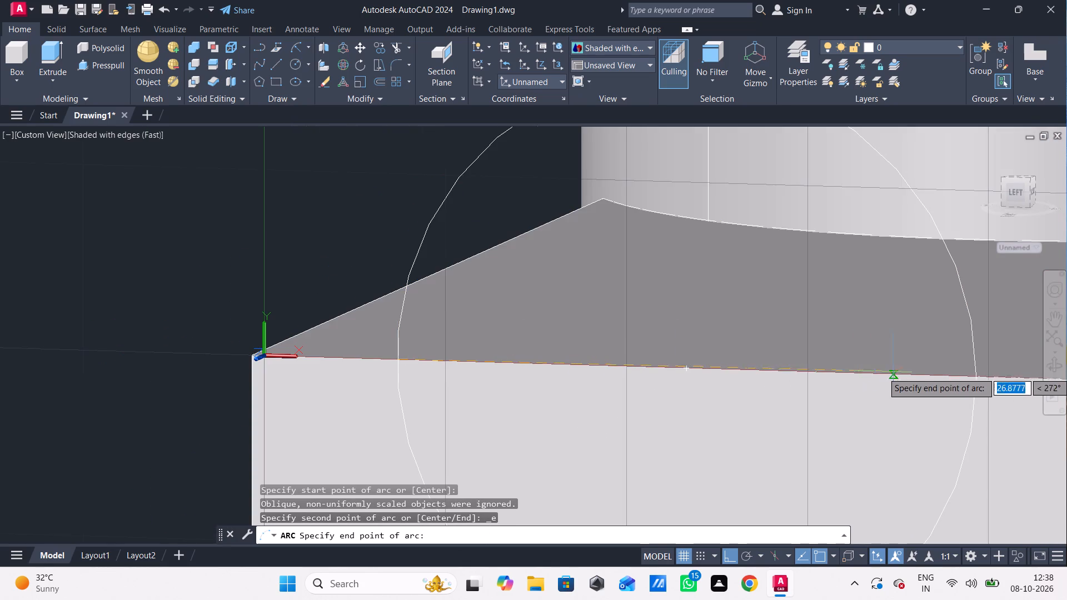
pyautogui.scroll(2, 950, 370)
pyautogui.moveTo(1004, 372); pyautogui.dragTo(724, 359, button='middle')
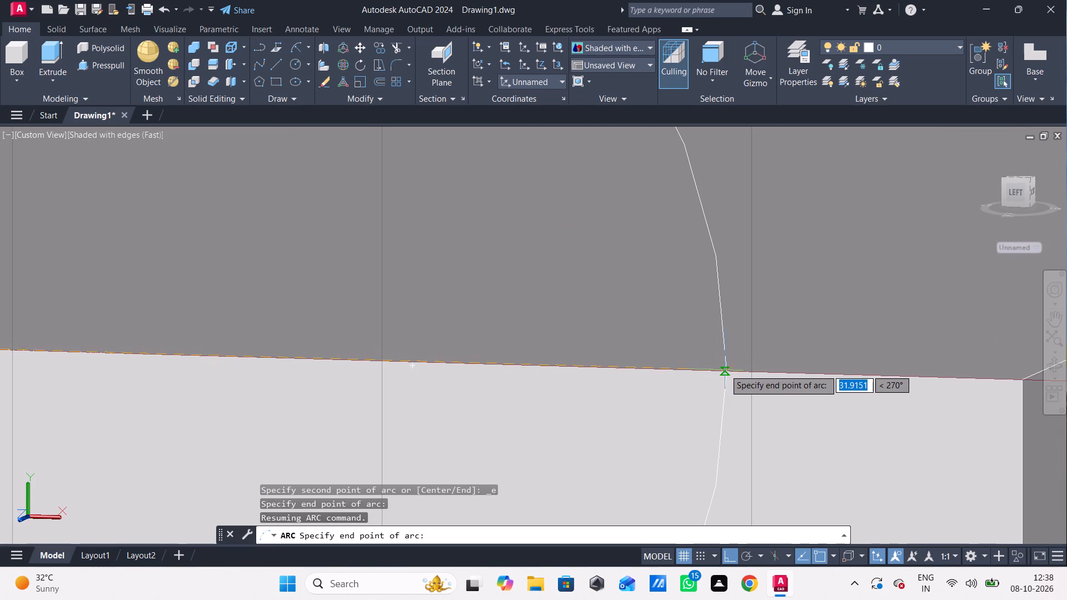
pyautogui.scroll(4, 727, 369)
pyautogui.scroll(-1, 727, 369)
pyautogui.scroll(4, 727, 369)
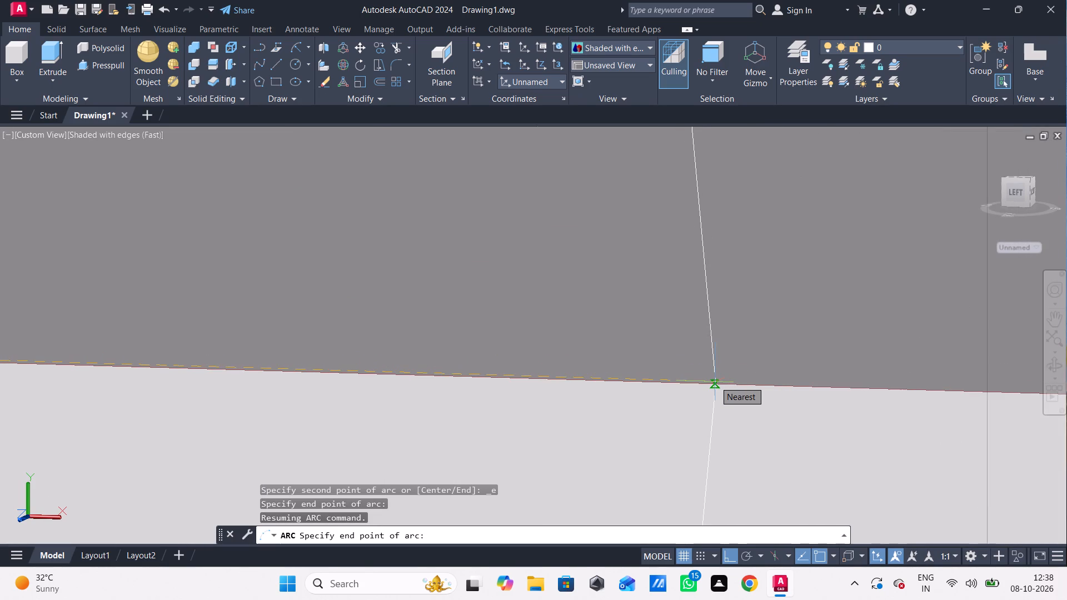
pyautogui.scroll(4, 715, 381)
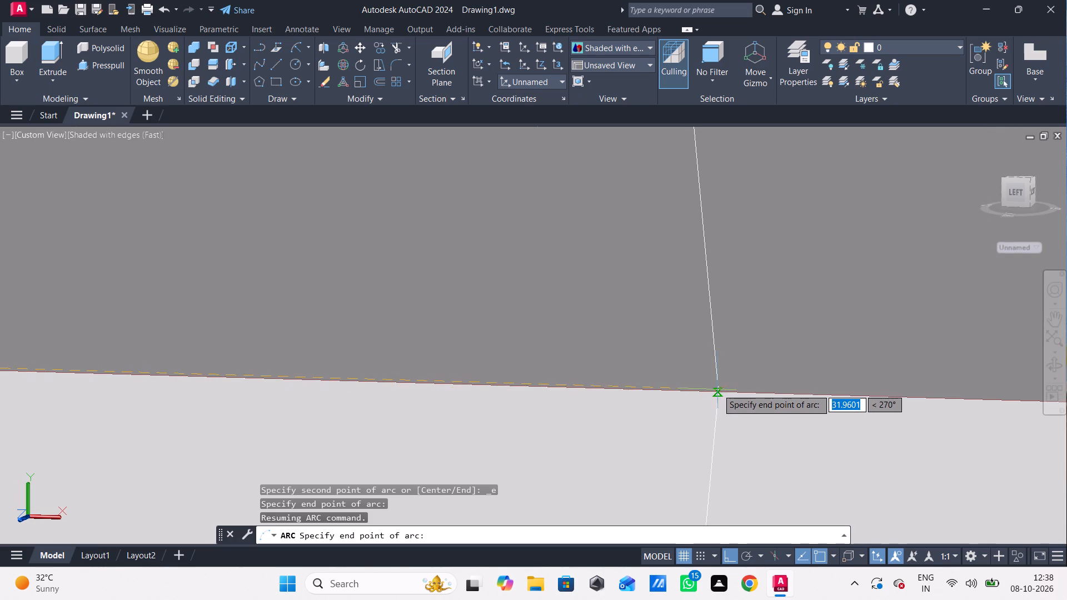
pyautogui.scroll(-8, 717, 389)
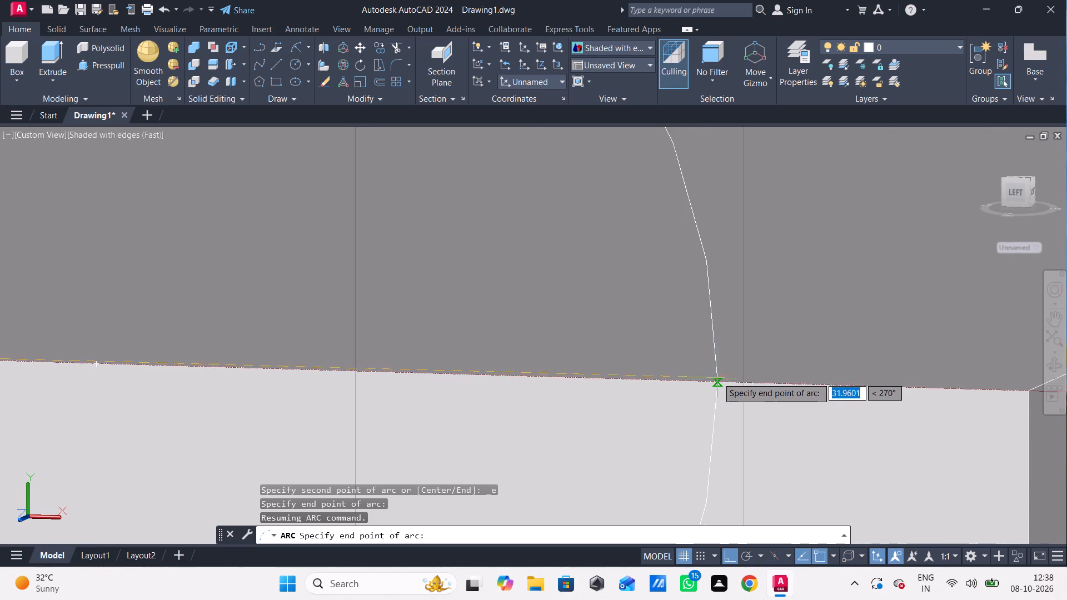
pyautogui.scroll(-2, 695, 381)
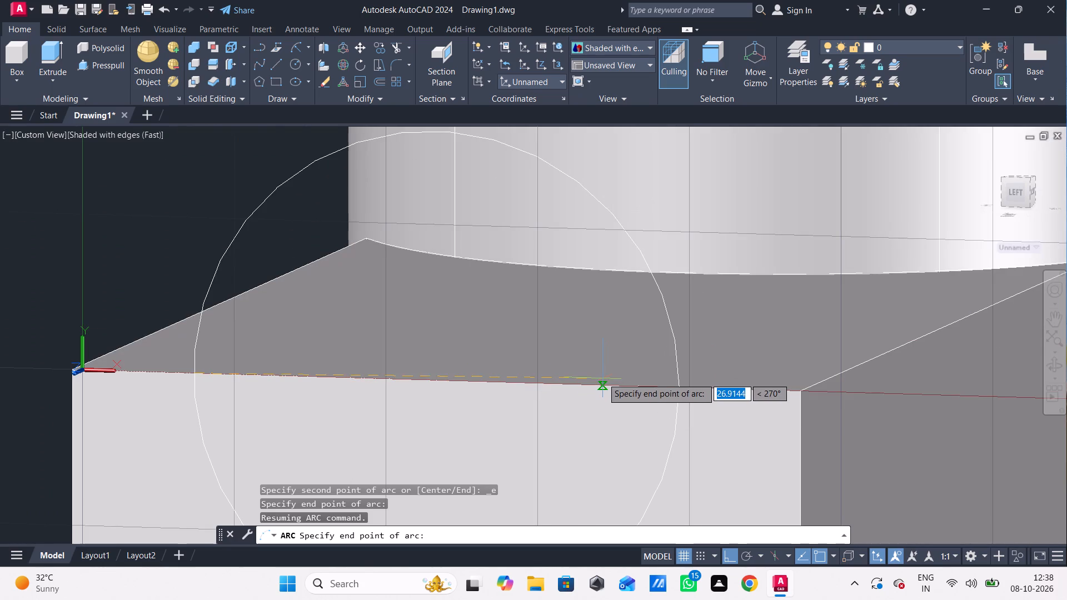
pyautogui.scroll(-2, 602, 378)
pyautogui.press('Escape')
# Switch the model to the Left view, facing the arm's end face and the circle.
pyautogui.click(48, 133)
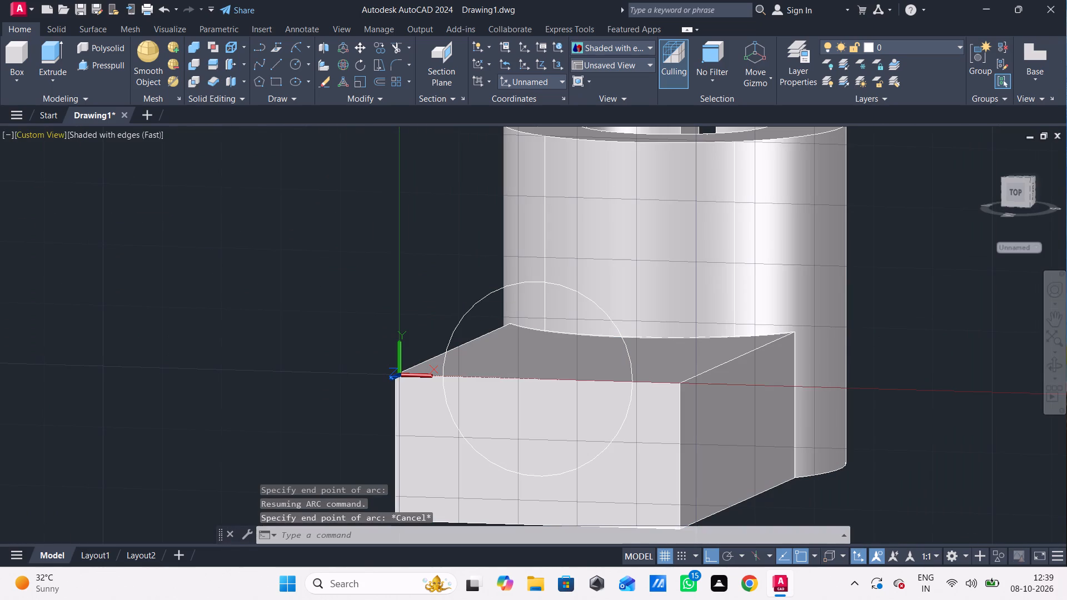
pyautogui.click(83, 198)
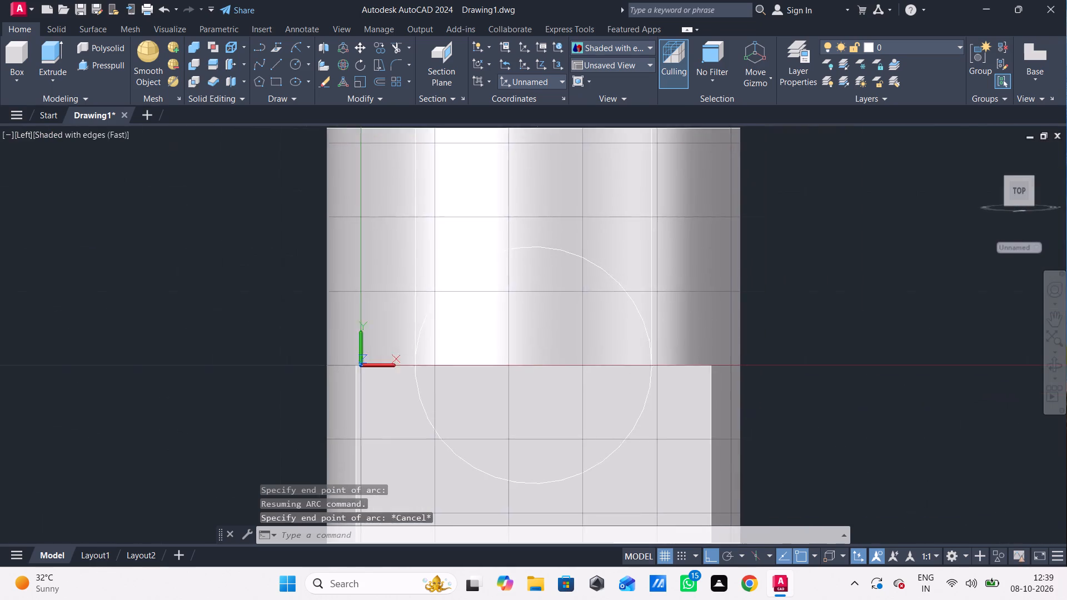
pyautogui.moveTo(526, 339); pyautogui.dragTo(459, 311, button='middle')
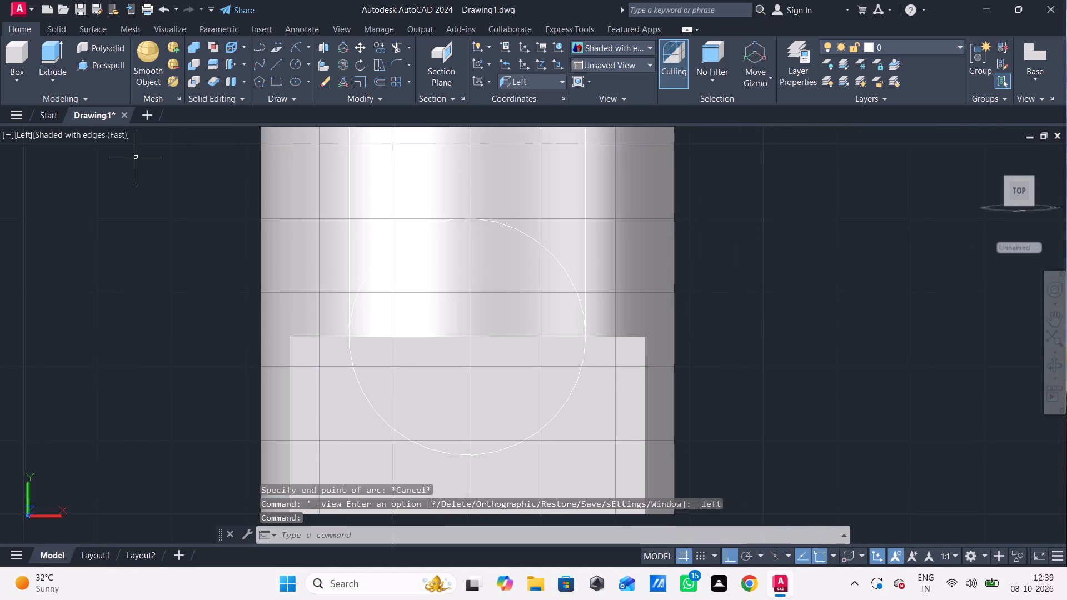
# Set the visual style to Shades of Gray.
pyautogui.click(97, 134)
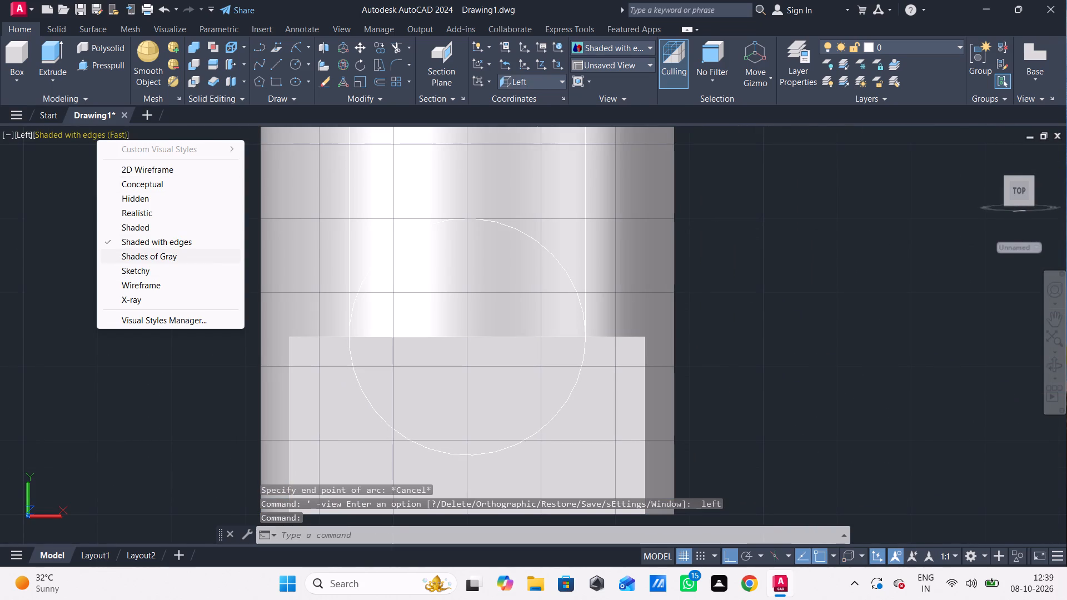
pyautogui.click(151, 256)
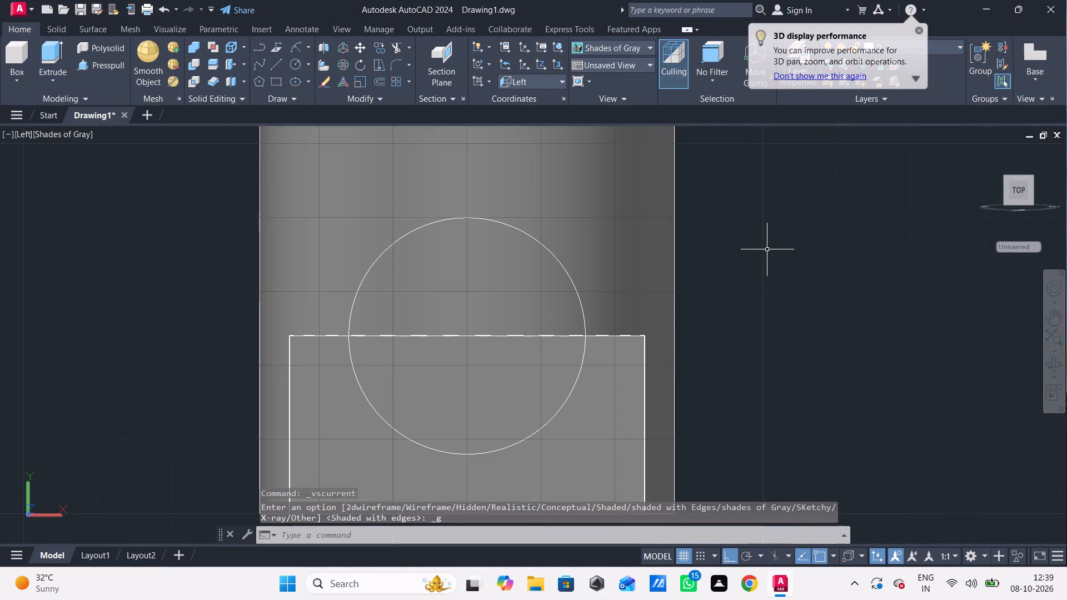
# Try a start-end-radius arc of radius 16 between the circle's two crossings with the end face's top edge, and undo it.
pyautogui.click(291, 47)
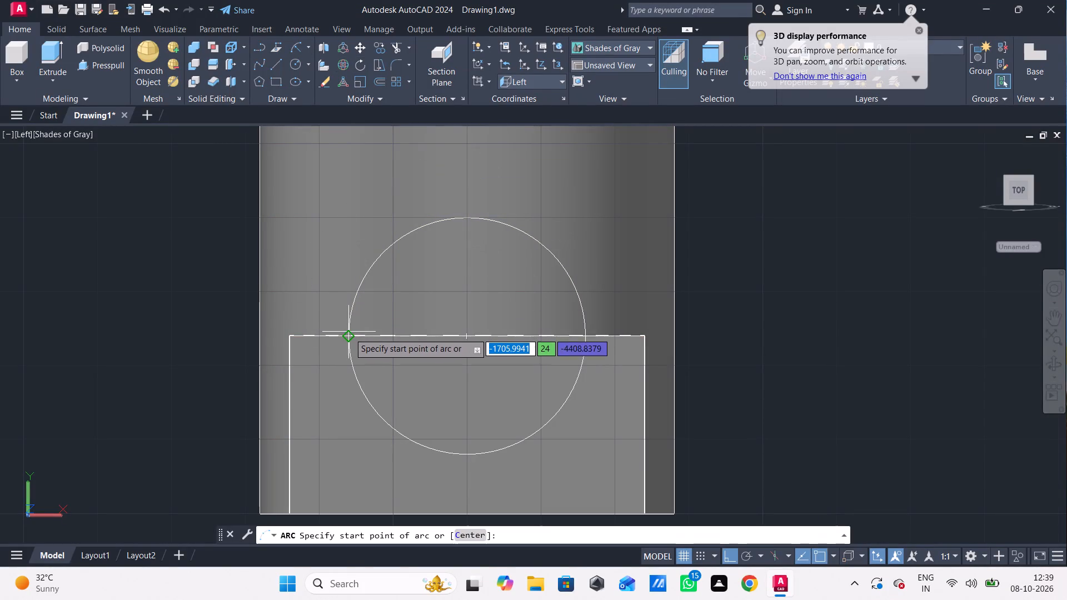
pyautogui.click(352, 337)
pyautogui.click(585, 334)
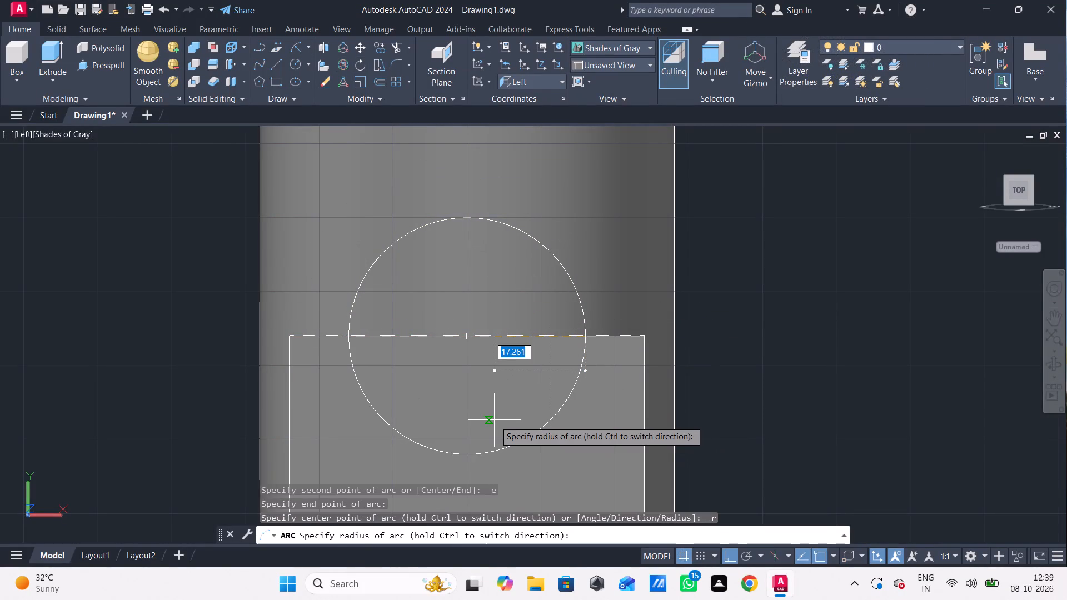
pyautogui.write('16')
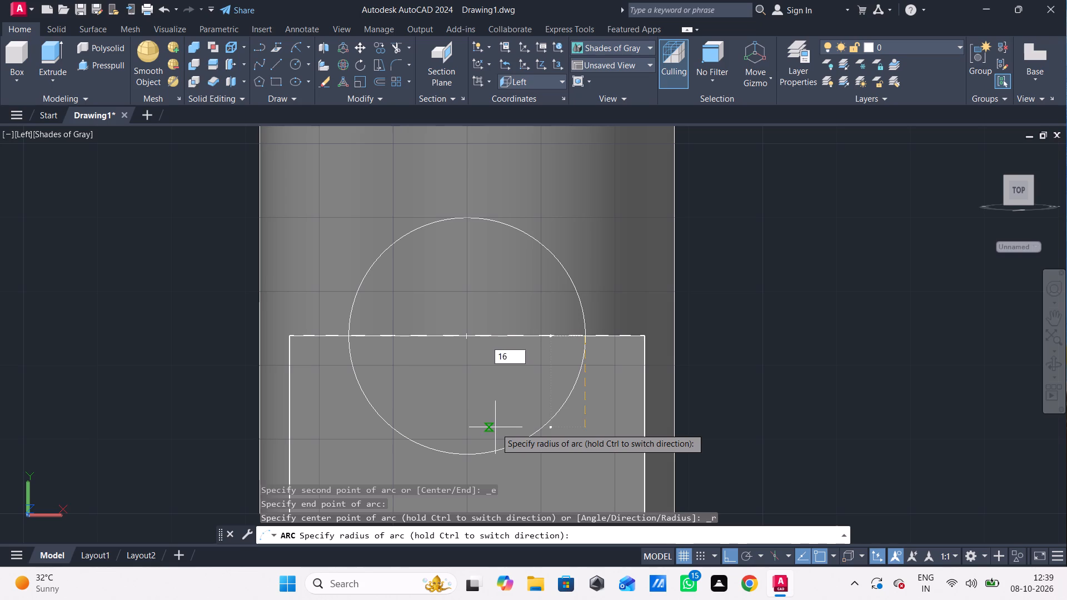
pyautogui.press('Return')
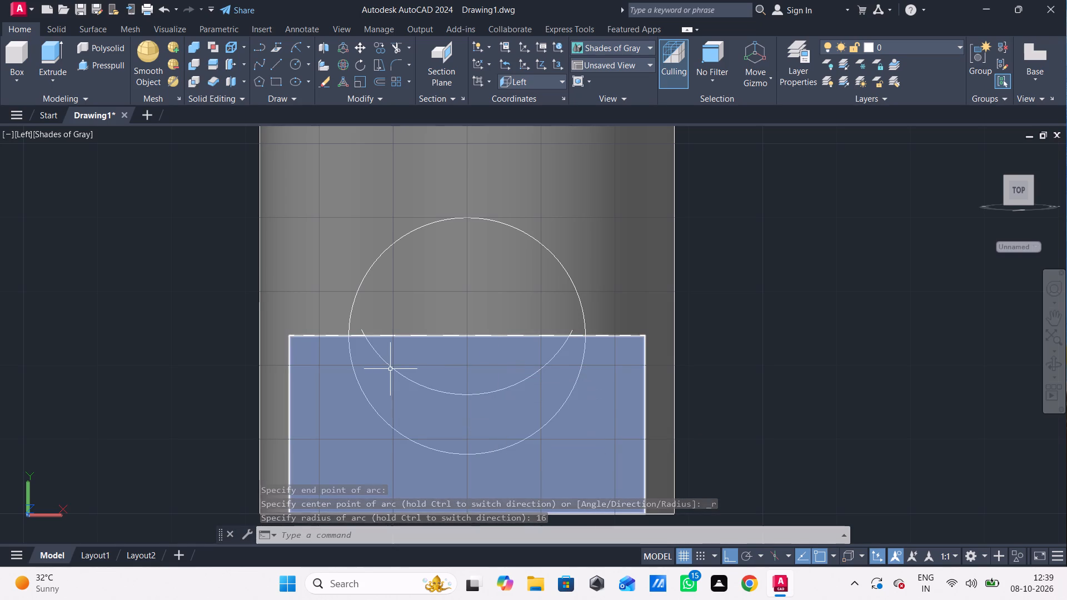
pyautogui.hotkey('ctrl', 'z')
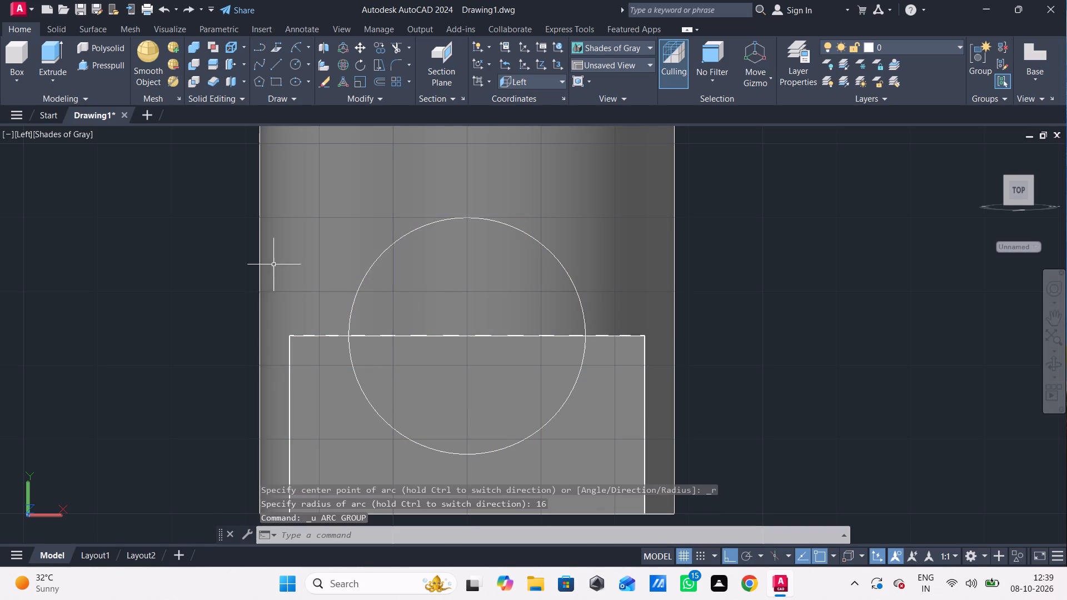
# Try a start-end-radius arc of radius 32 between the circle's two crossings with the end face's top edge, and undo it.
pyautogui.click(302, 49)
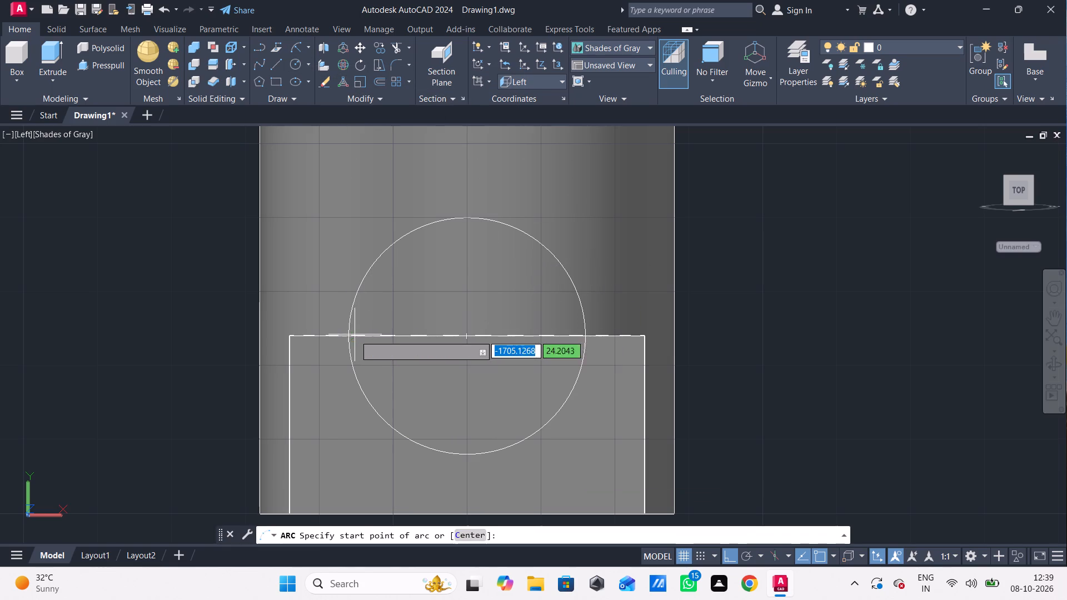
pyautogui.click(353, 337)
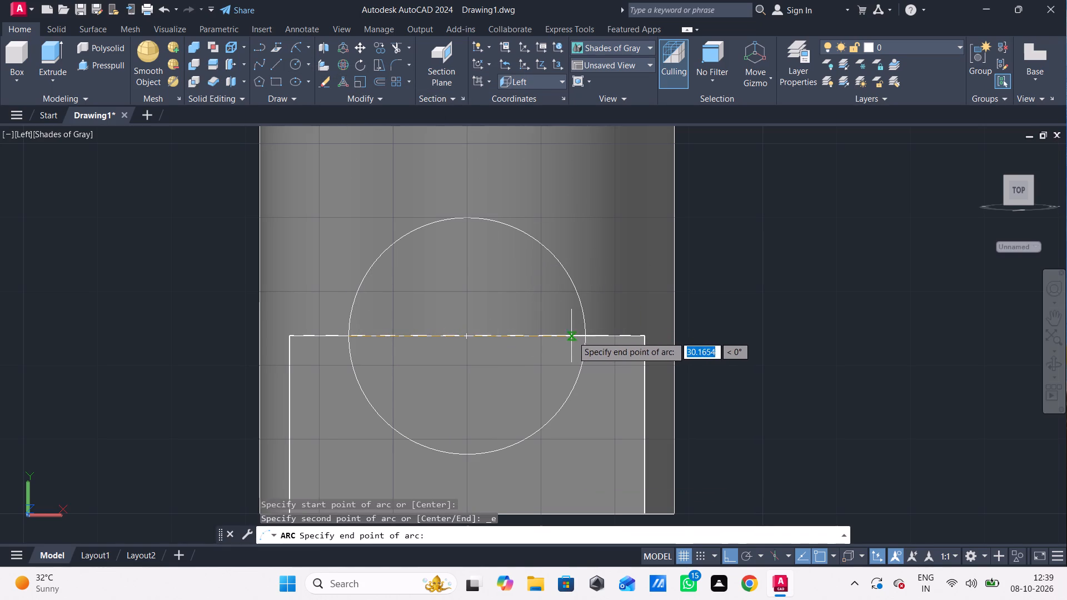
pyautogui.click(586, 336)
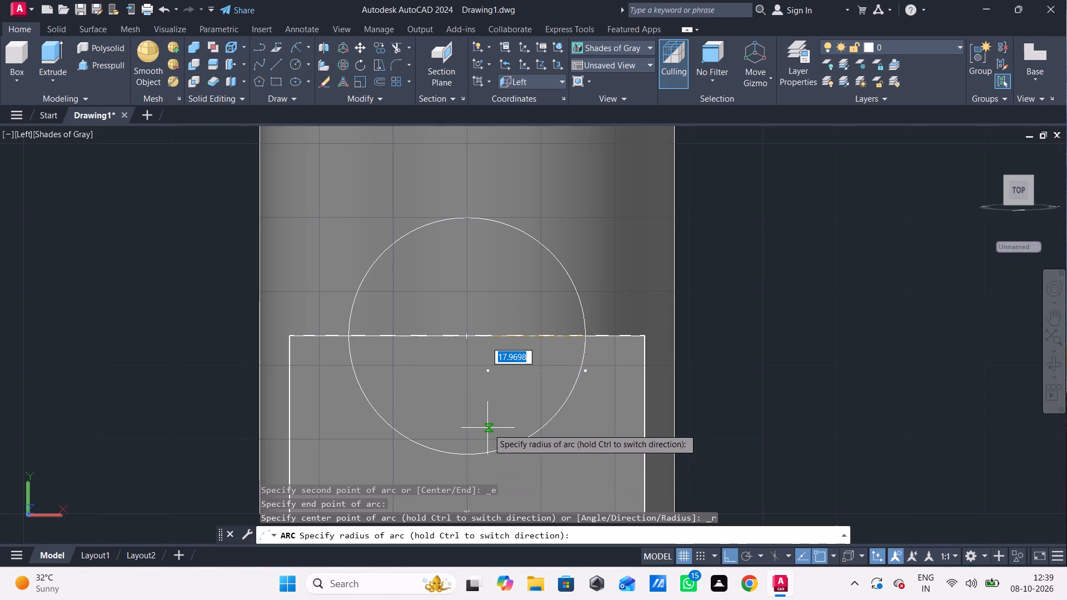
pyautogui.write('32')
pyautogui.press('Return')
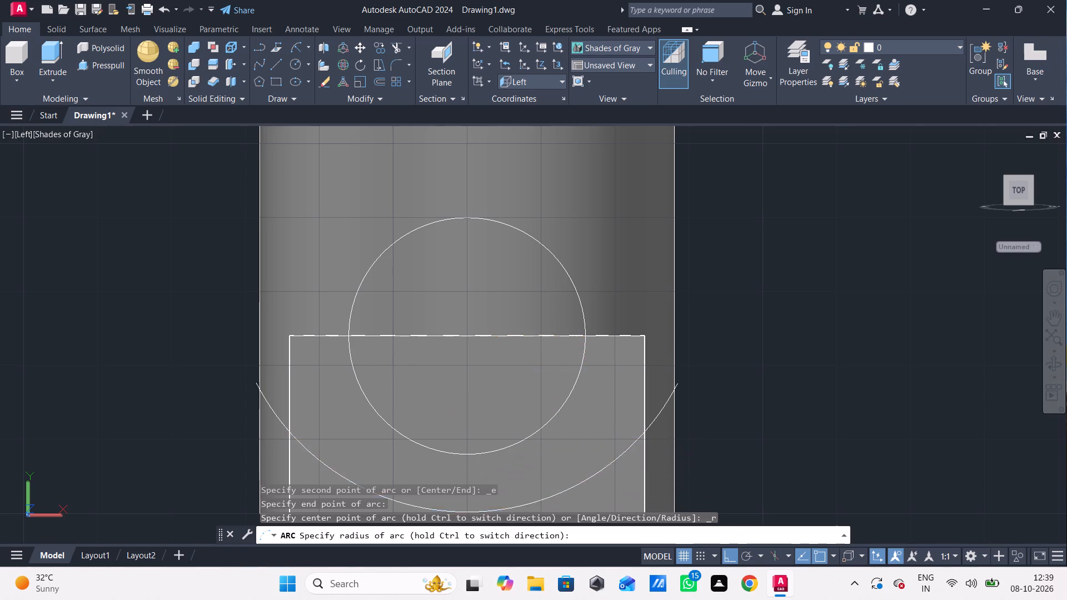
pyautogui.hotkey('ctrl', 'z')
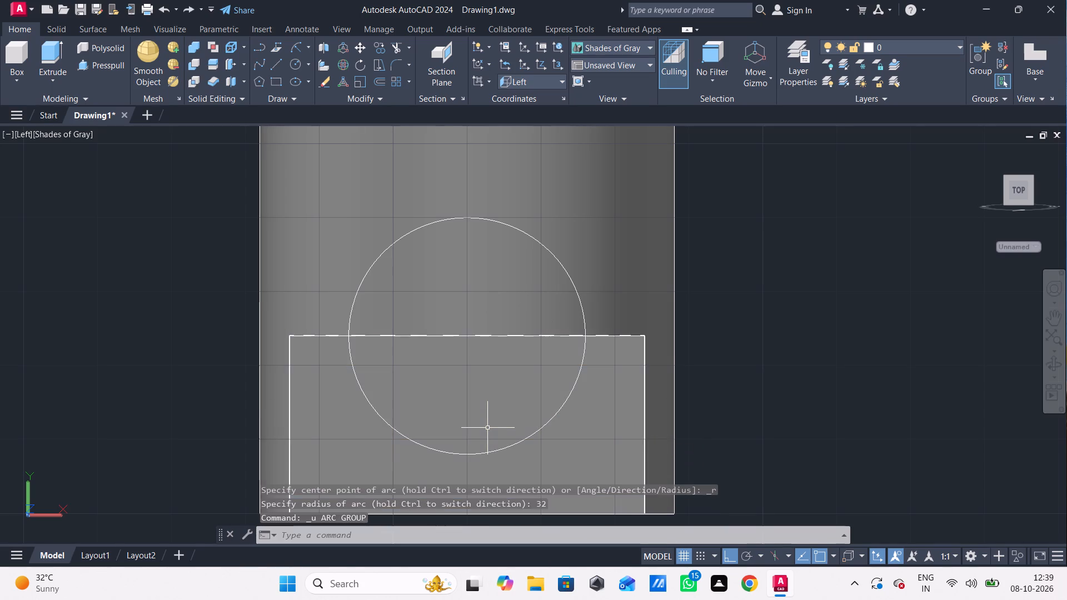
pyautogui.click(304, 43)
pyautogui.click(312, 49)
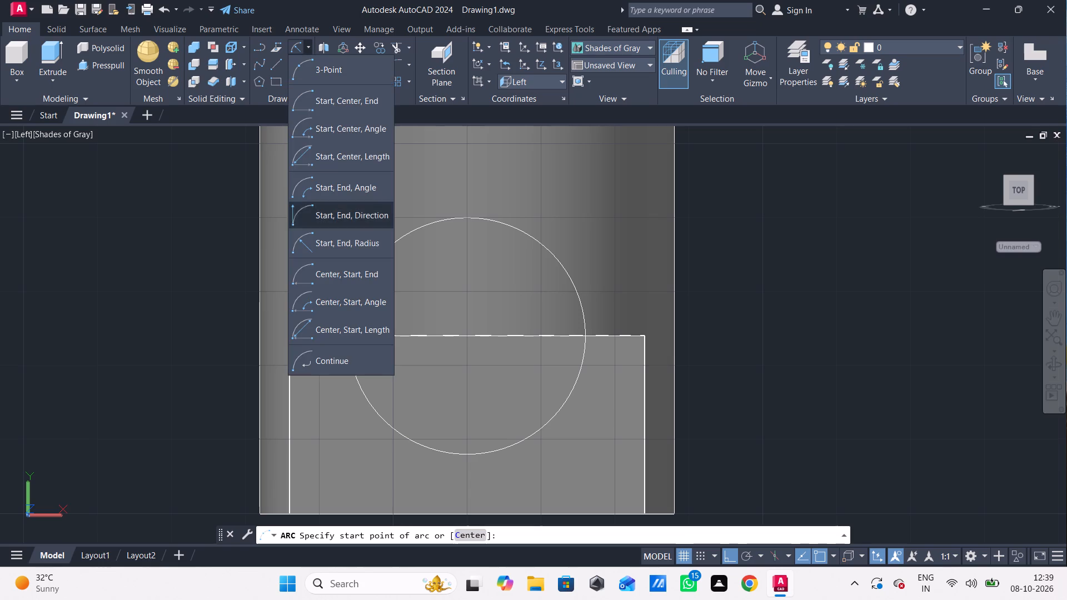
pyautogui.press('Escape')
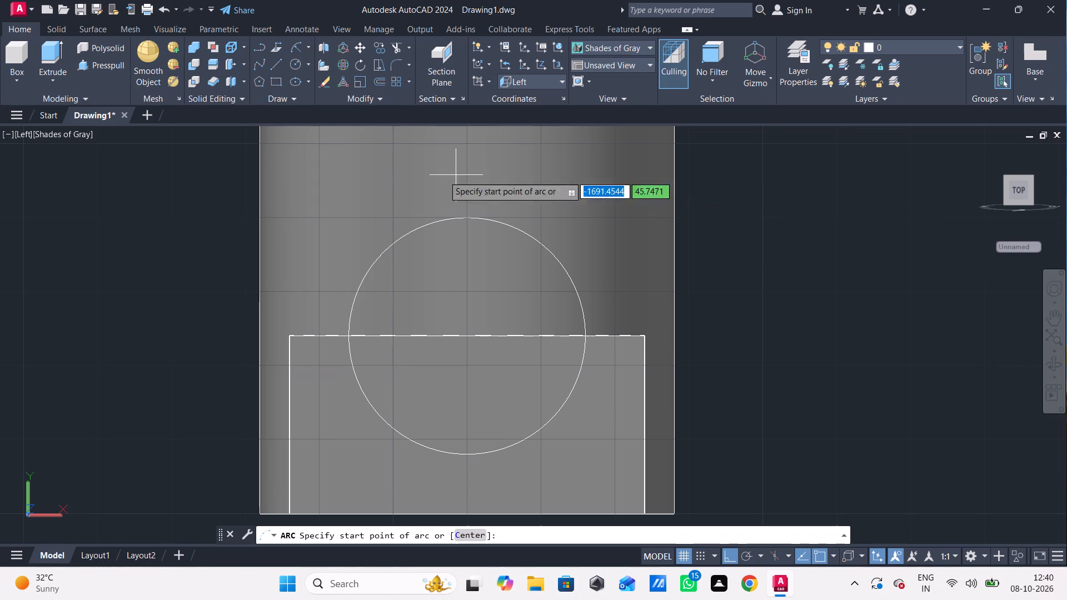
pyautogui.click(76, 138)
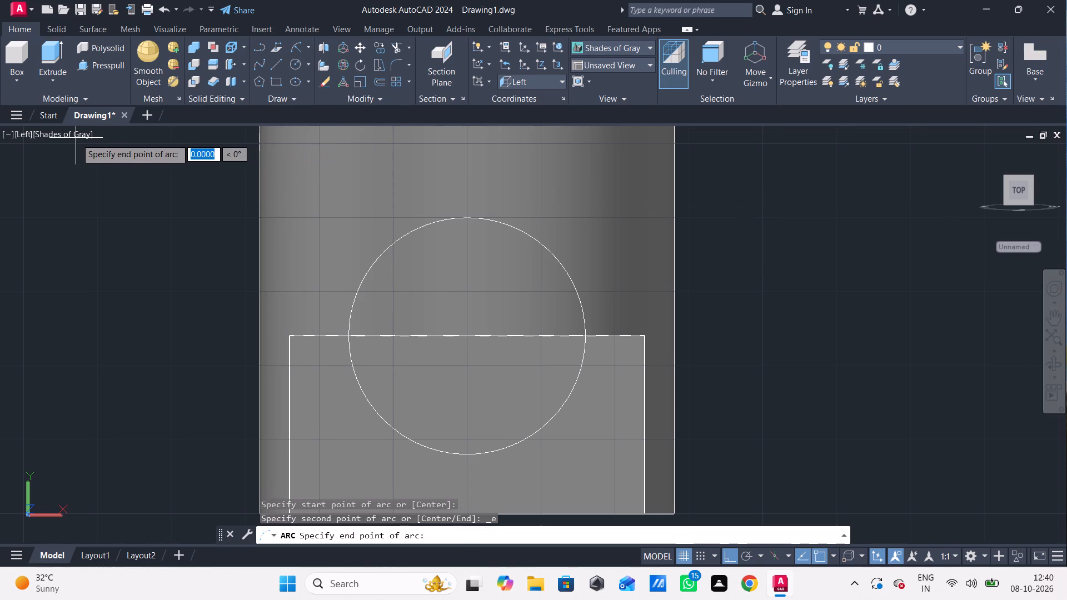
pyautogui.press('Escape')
# Set the visual style to 2D Wireframe, keeping the circle and the arm's end face in view.
pyautogui.click(71, 134)
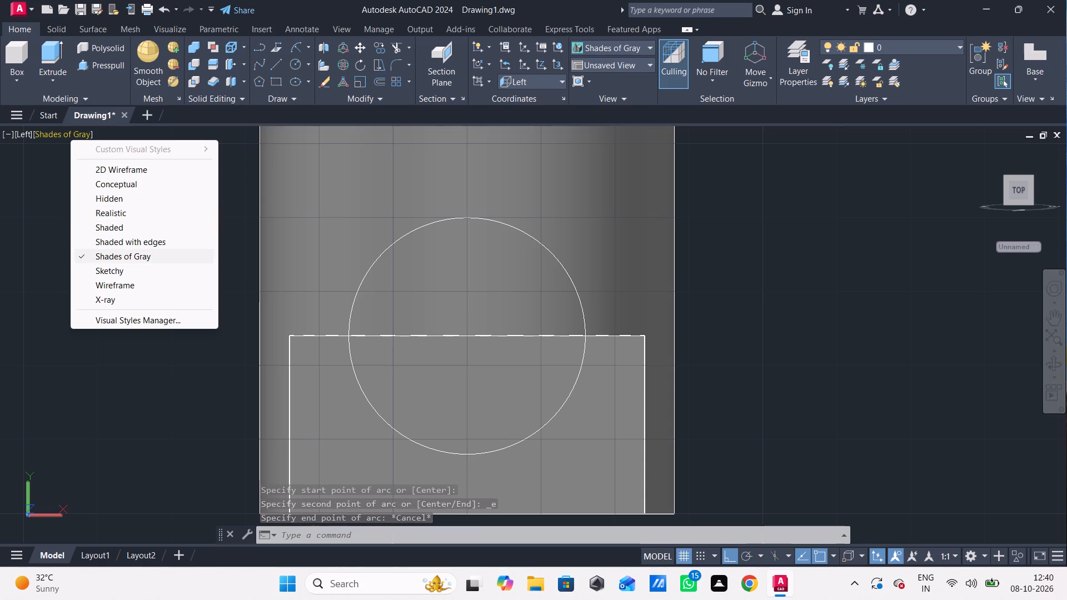
pyautogui.click(117, 171)
pyautogui.scroll(1, 401, 244)
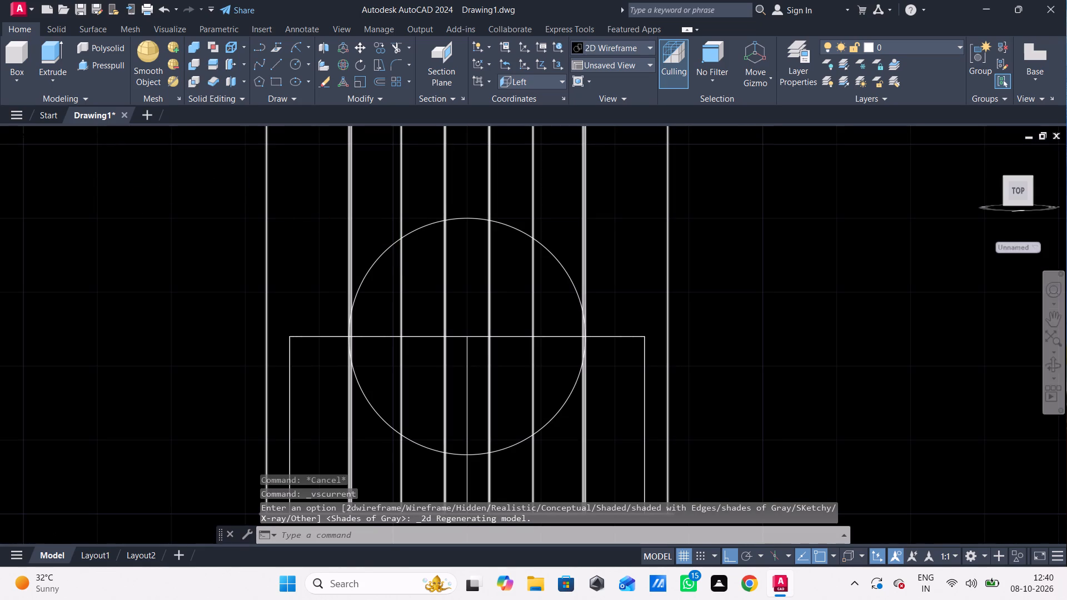
pyautogui.moveTo(411, 246); pyautogui.dragTo(376, 202, button='middle')
pyautogui.scroll(-1, 376, 202)
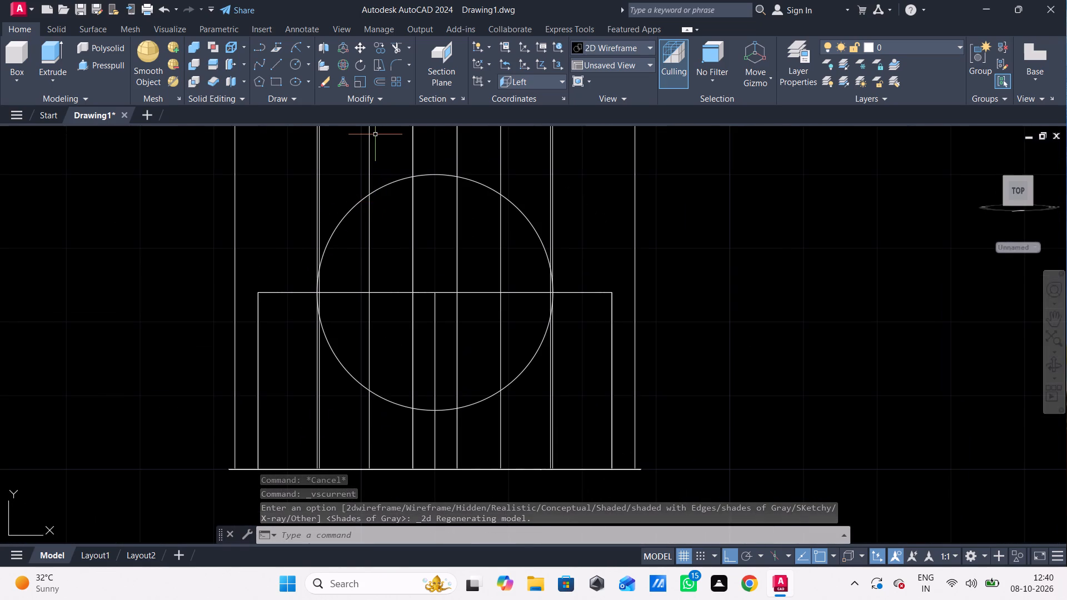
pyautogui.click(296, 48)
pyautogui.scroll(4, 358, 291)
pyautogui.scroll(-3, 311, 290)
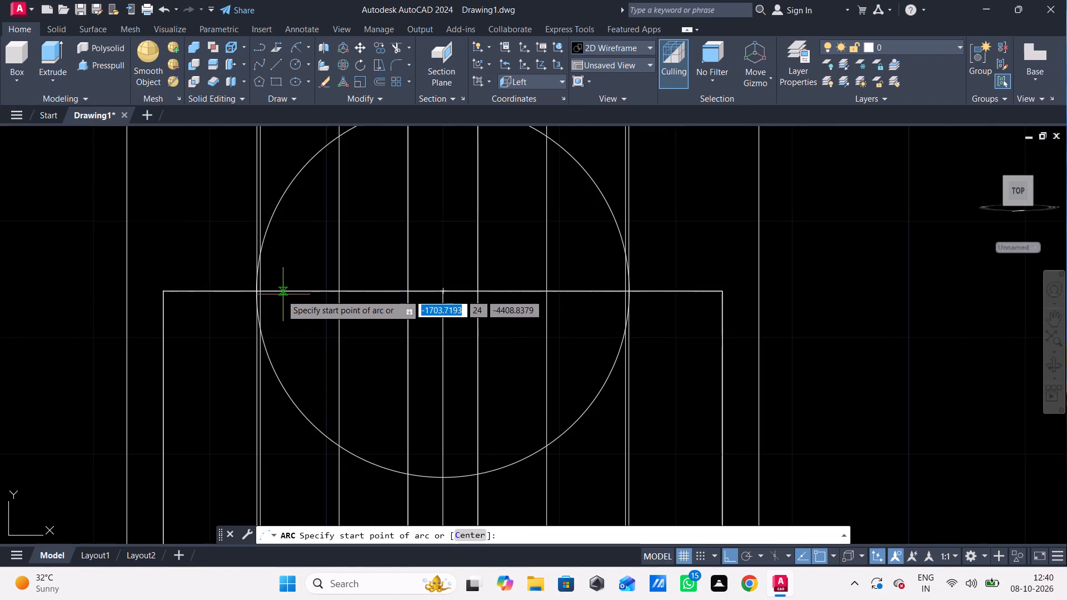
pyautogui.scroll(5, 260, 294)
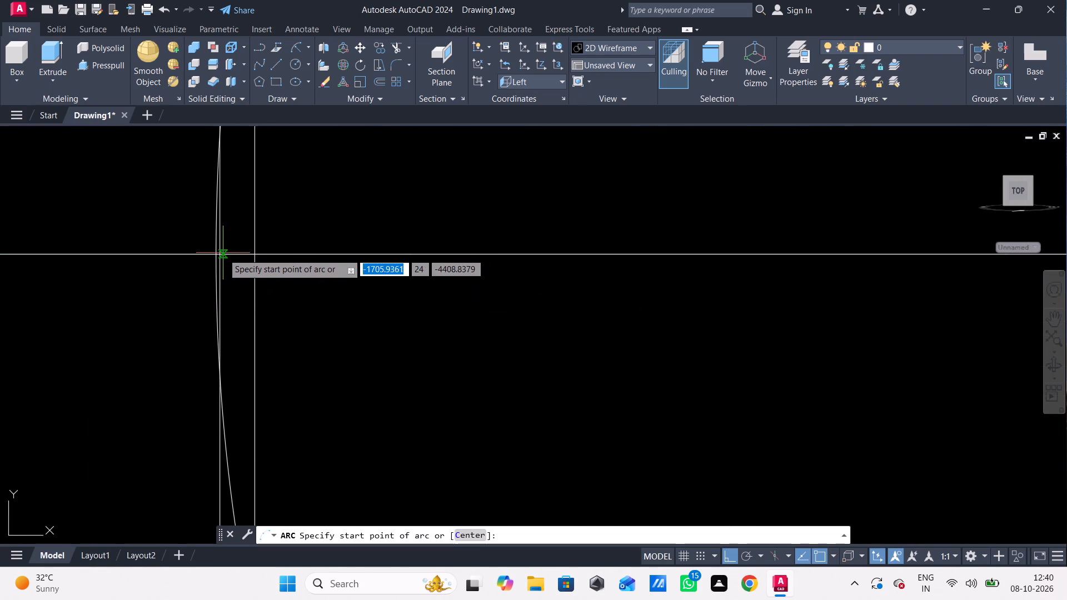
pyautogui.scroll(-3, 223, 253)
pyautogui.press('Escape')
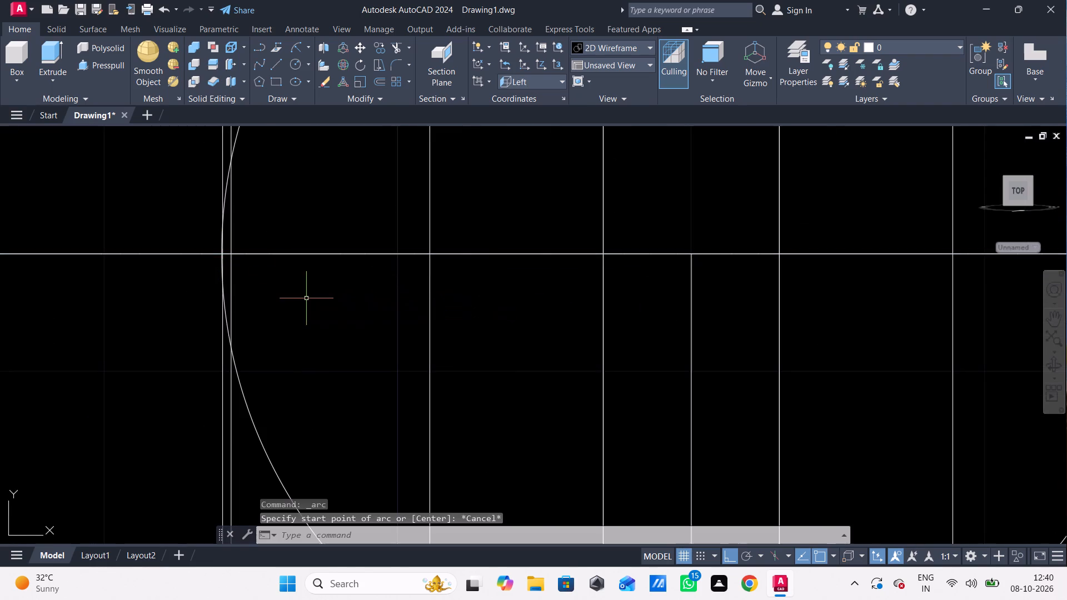
# Draw a start-end-radius arc of radius 16 between the circle's two crossings with the end face's top edge, forming the lower half.
pyautogui.click(1063, 365)
pyautogui.scroll(-5, 988, 318)
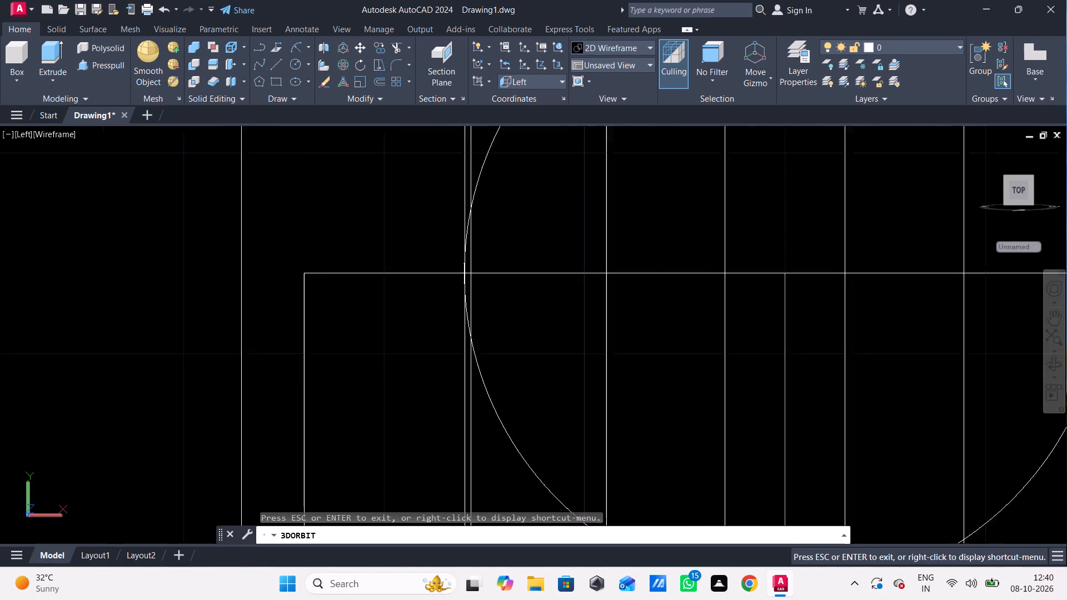
pyautogui.scroll(-5, 986, 313)
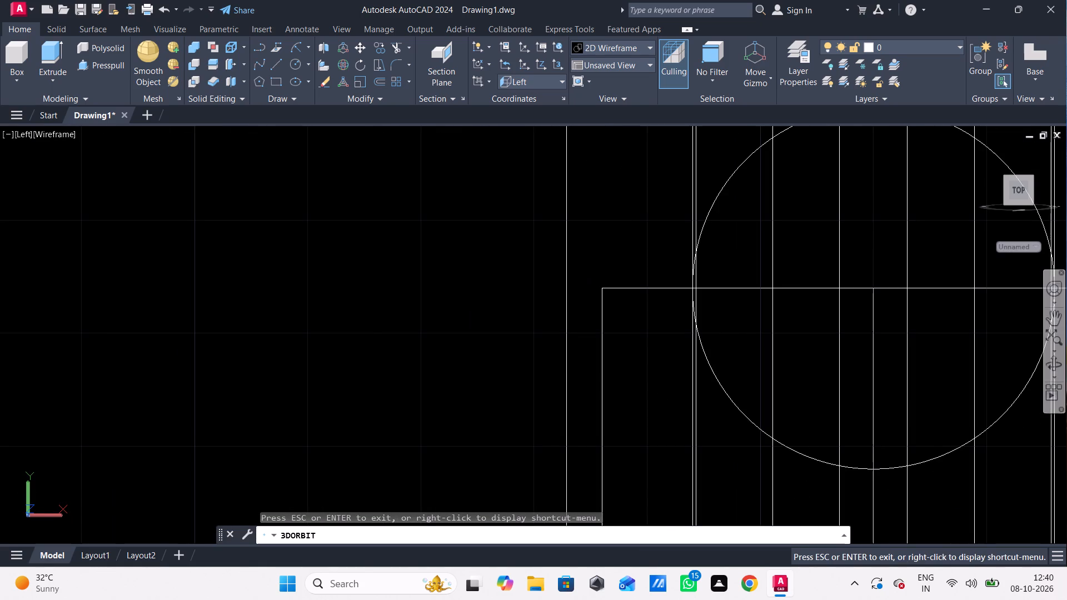
pyautogui.scroll(-2, 1027, 282)
pyautogui.moveTo(991, 302); pyautogui.dragTo(816, 299, button='middle')
pyautogui.scroll(-2, 855, 286)
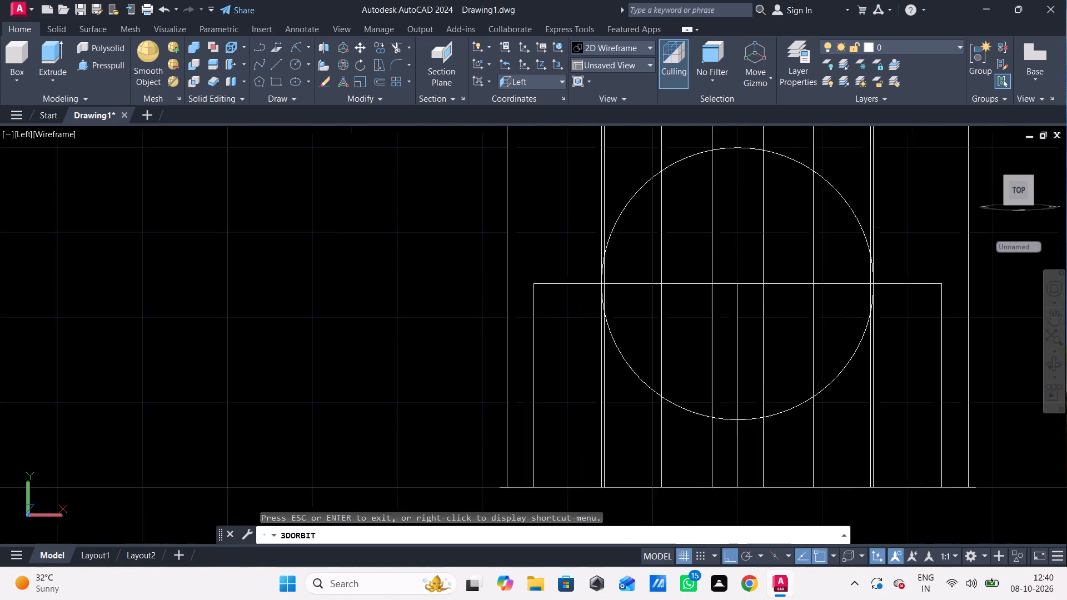
pyautogui.scroll(-11, 855, 286)
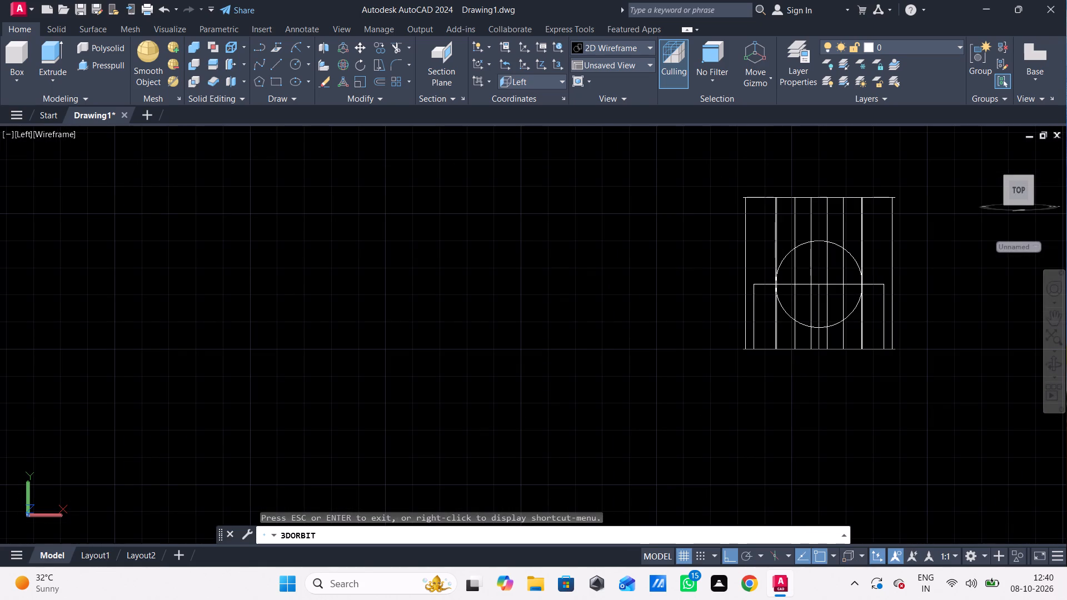
pyautogui.moveTo(927, 273); pyautogui.dragTo(864, 292)
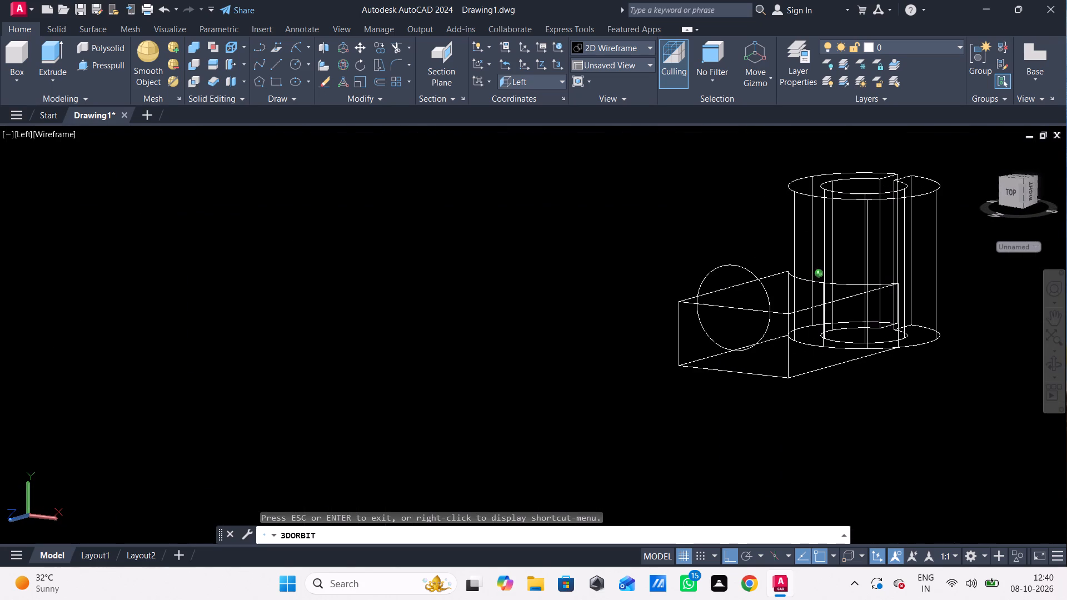
pyautogui.moveTo(864, 292); pyautogui.dragTo(861, 292)
pyautogui.press('Escape')
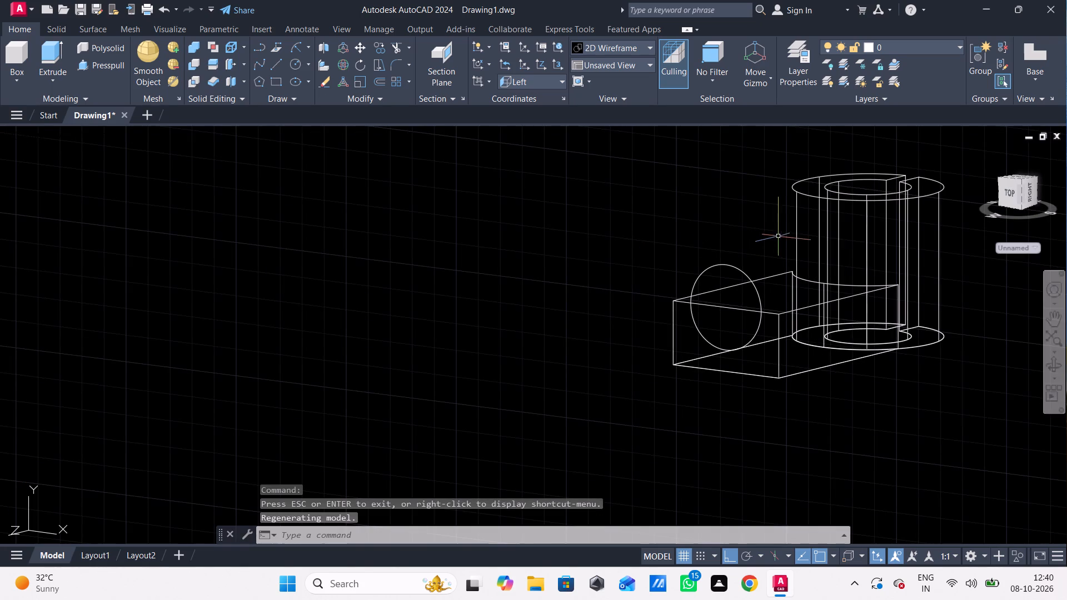
pyautogui.moveTo(781, 236); pyautogui.dragTo(554, 279, button='middle')
pyautogui.scroll(2, 602, 277)
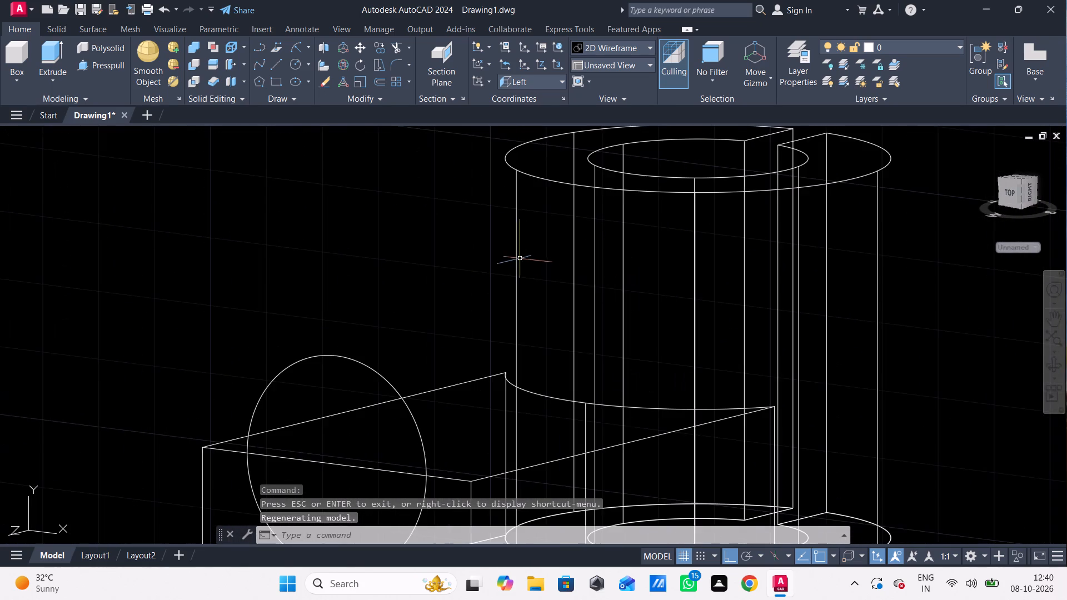
pyautogui.scroll(-2, 518, 257)
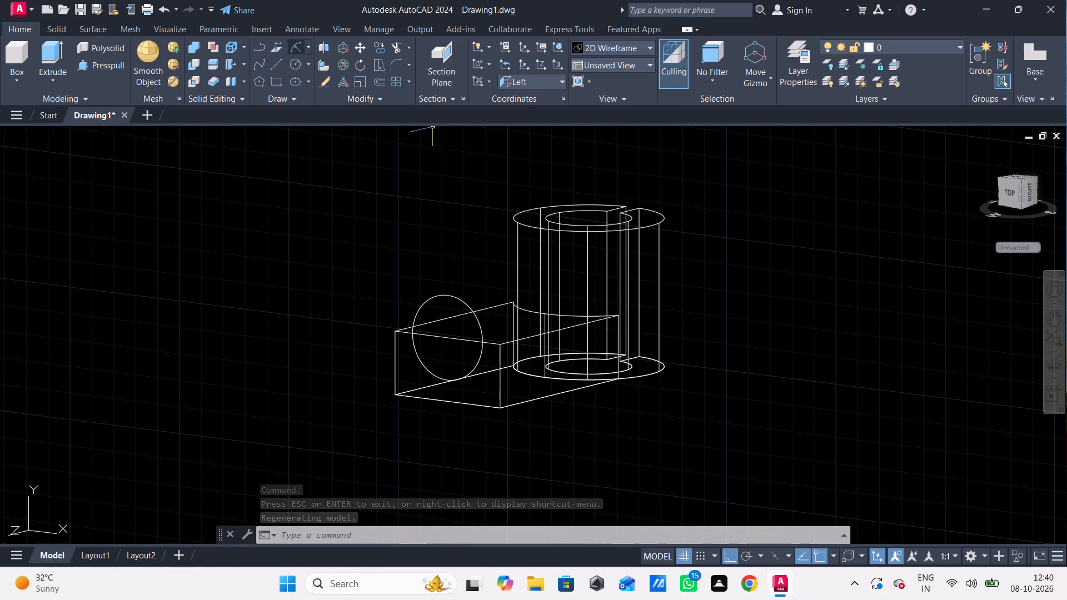
pyautogui.click(293, 51)
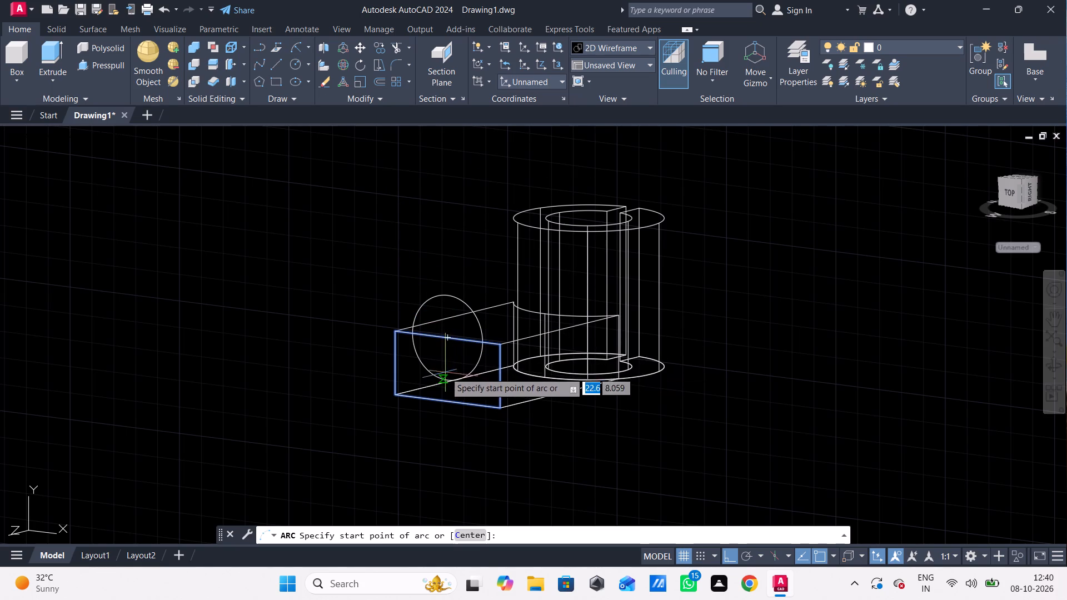
pyautogui.scroll(1, 444, 353)
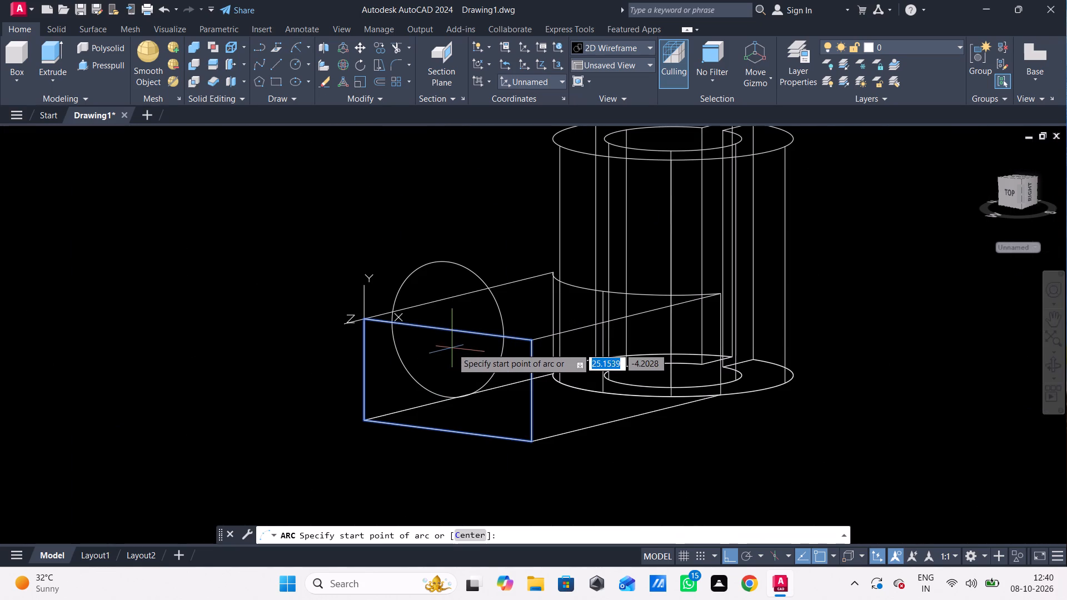
pyautogui.click(395, 323)
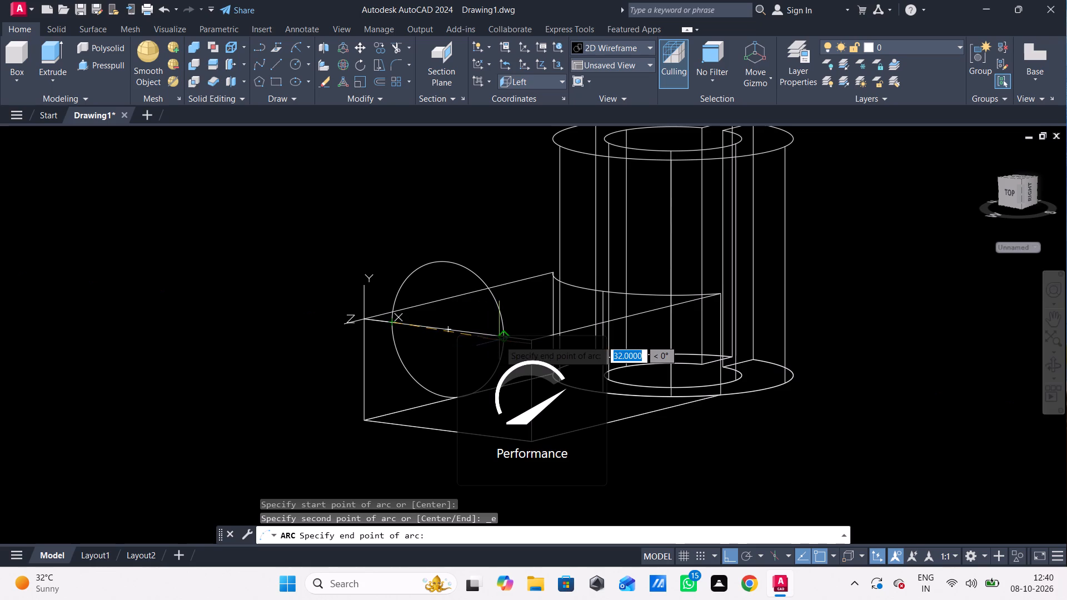
pyautogui.click(499, 340)
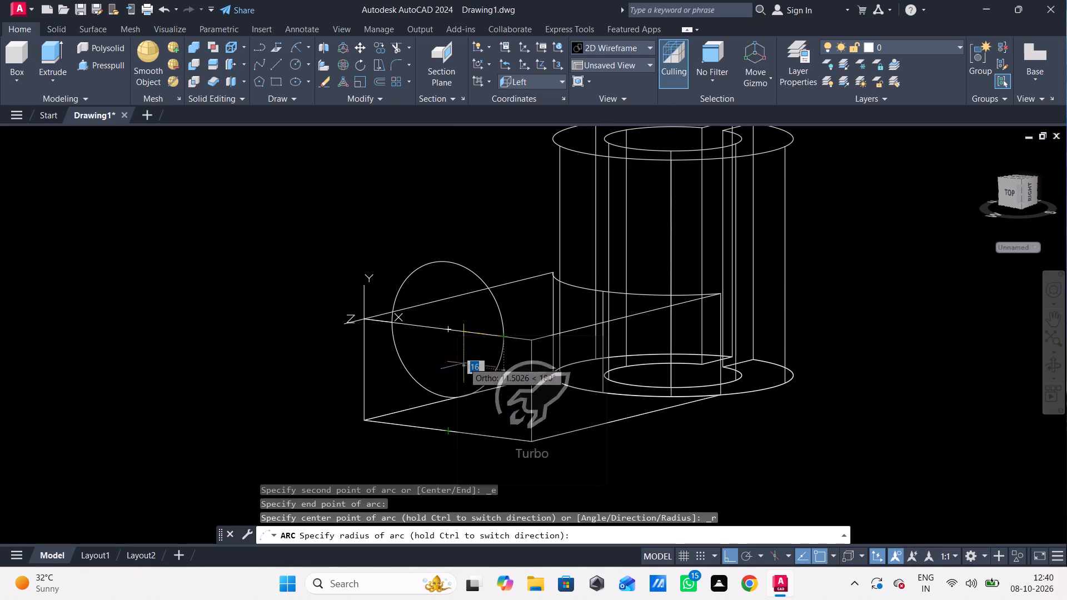
pyautogui.press('1')
pyautogui.press('6')
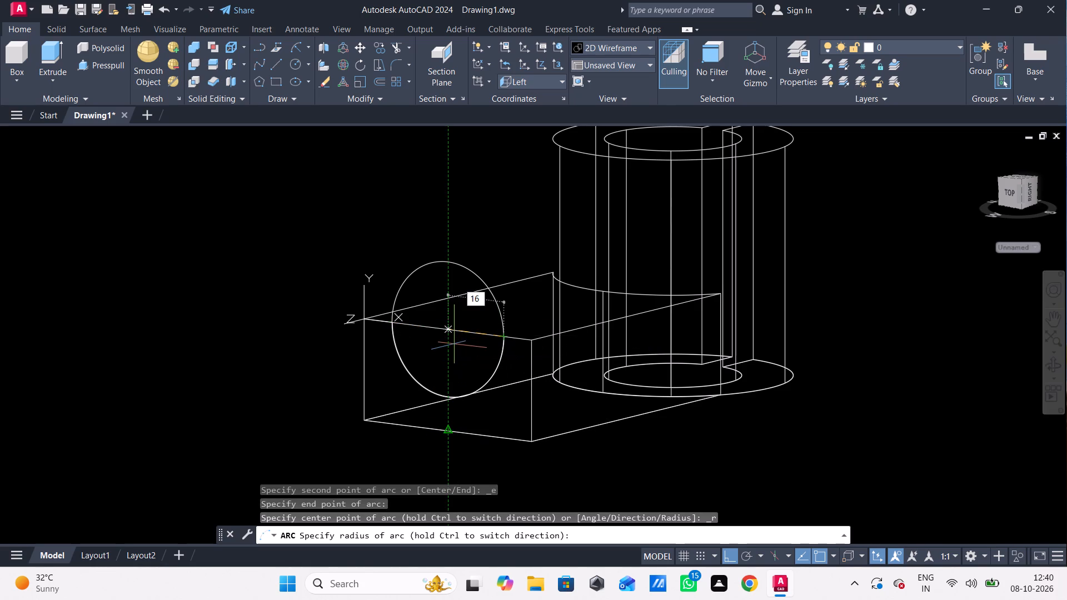
pyautogui.press('Return')
# Delete the full circle on the arm's end face, keeping the lower half arc.
pyautogui.moveTo(449, 249); pyautogui.dragTo(448, 264)
pyautogui.click(445, 269)
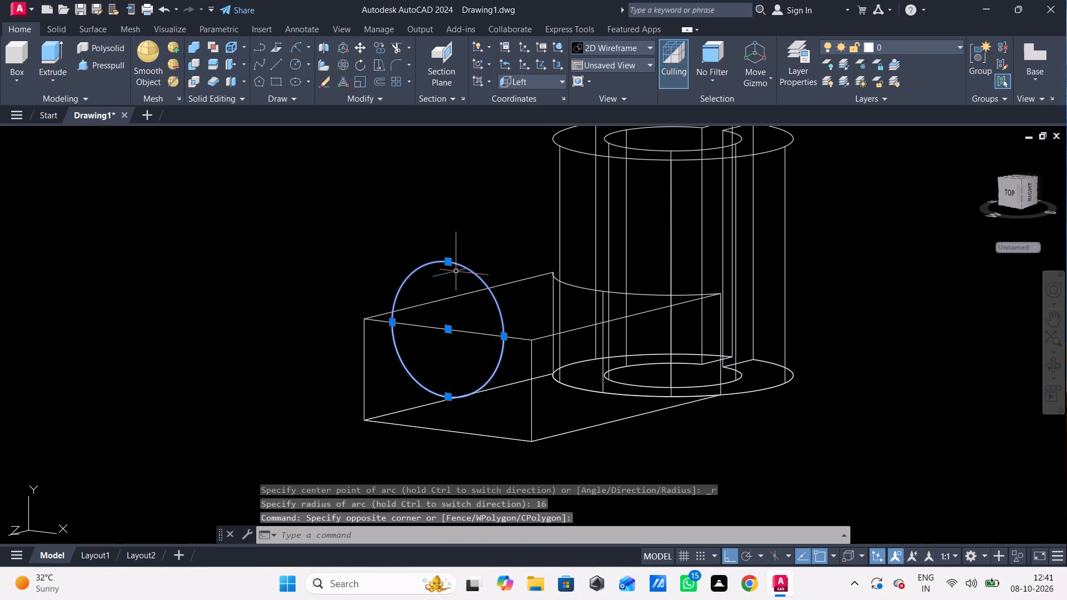
pyautogui.press('Delete')
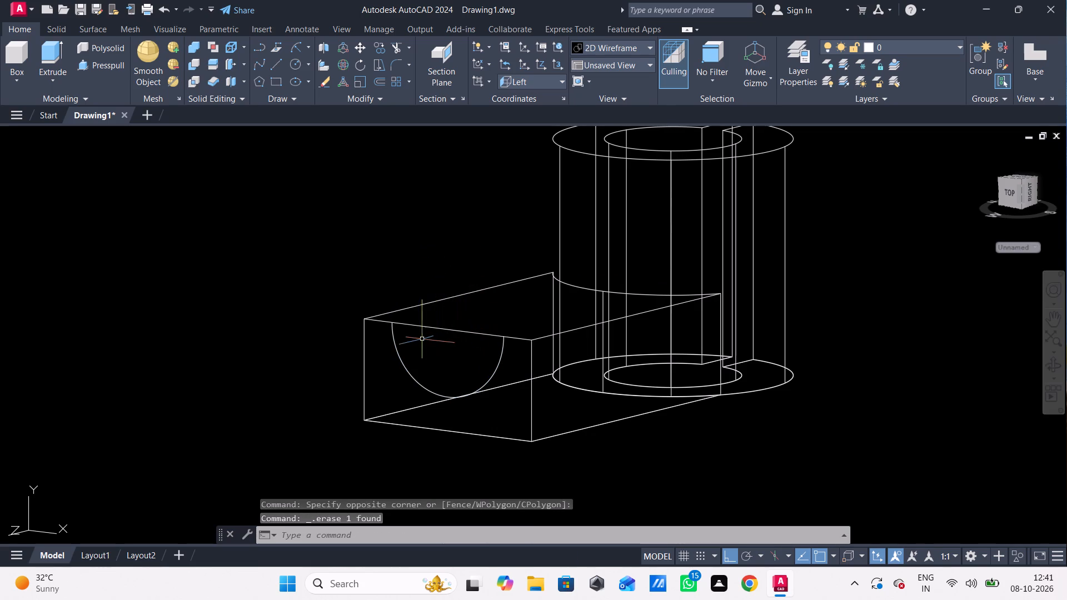
# Start a line outline at the arc's end, running 8 along the top edge to the end face's corner and 24 down its side.
pyautogui.press('l')
pyautogui.press('Return')
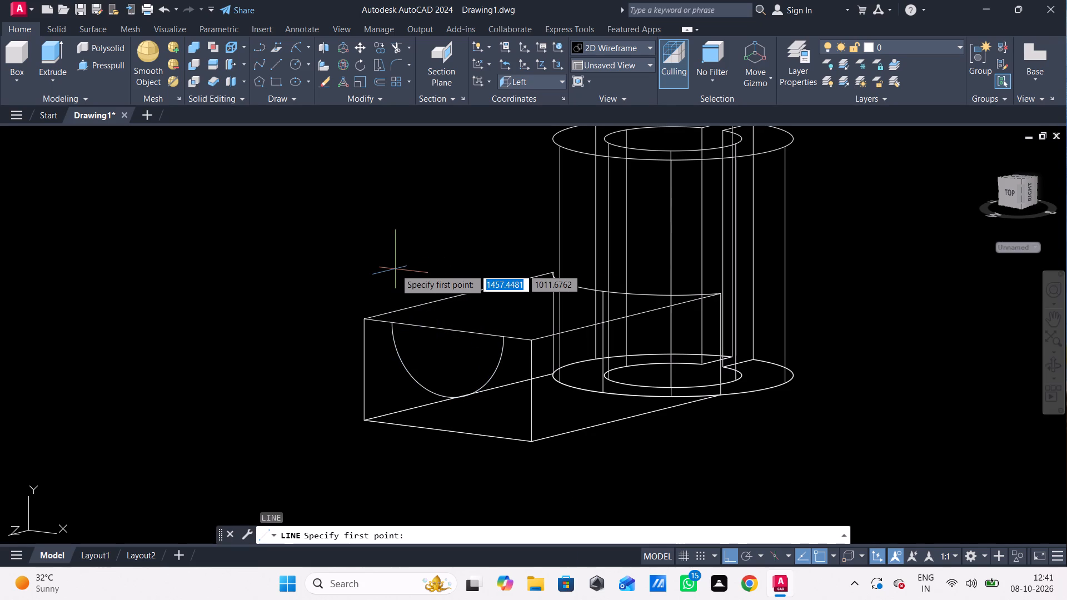
pyautogui.click(396, 321)
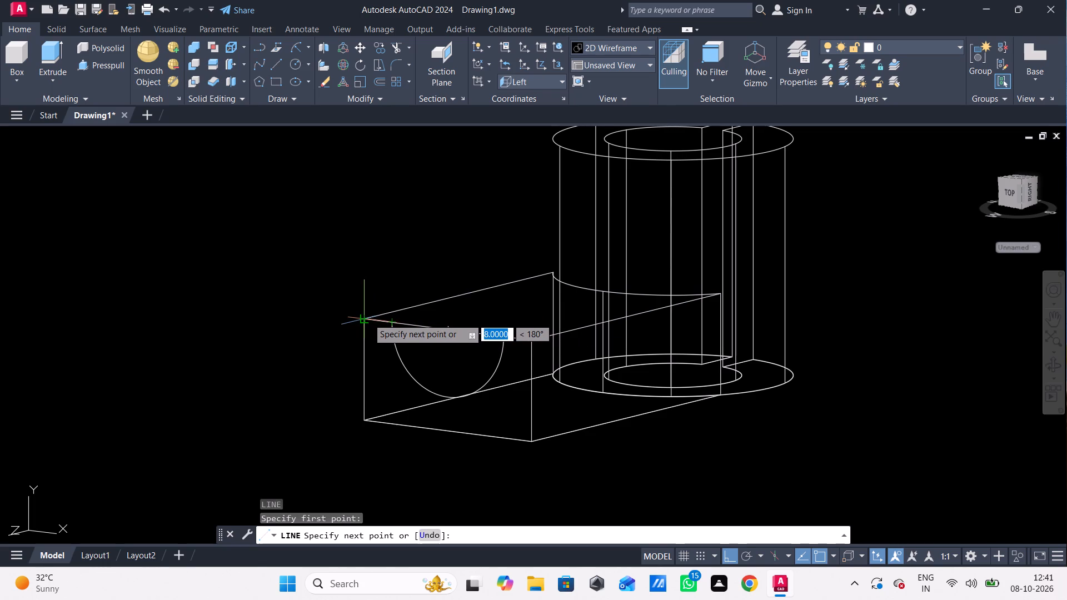
pyautogui.scroll(-2, 368, 318)
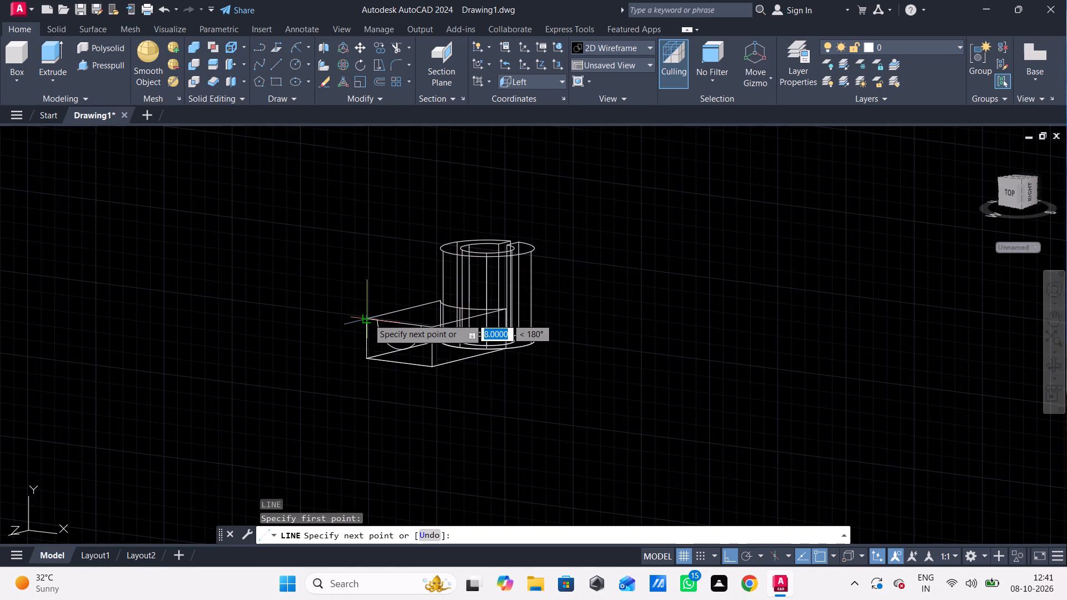
pyautogui.scroll(3, 368, 318)
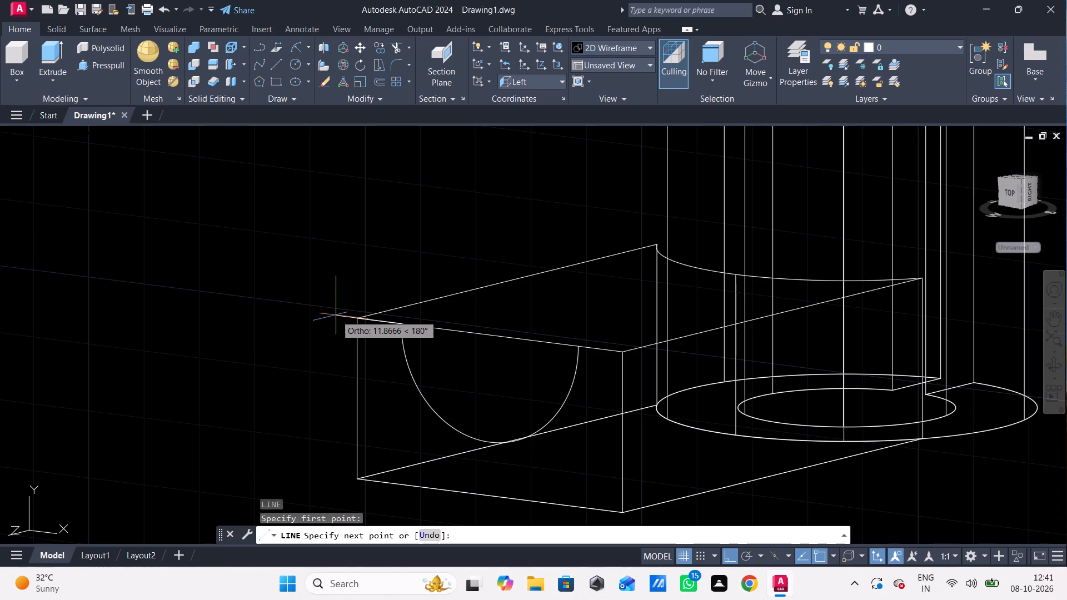
pyautogui.press('8')
pyautogui.press('Return')
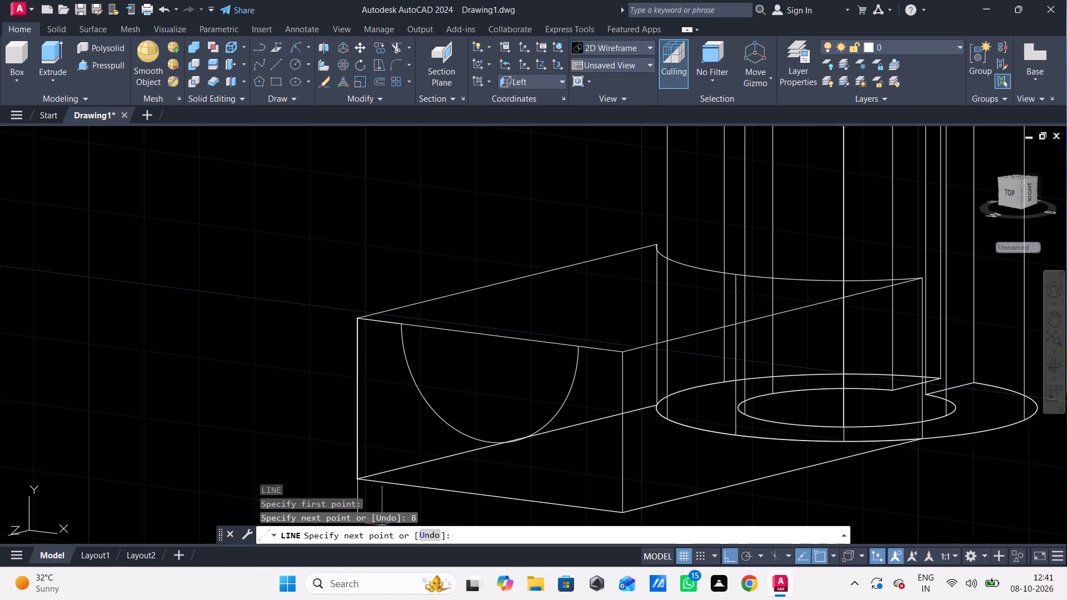
pyautogui.moveTo(397, 522); pyautogui.dragTo(386, 464, button='middle')
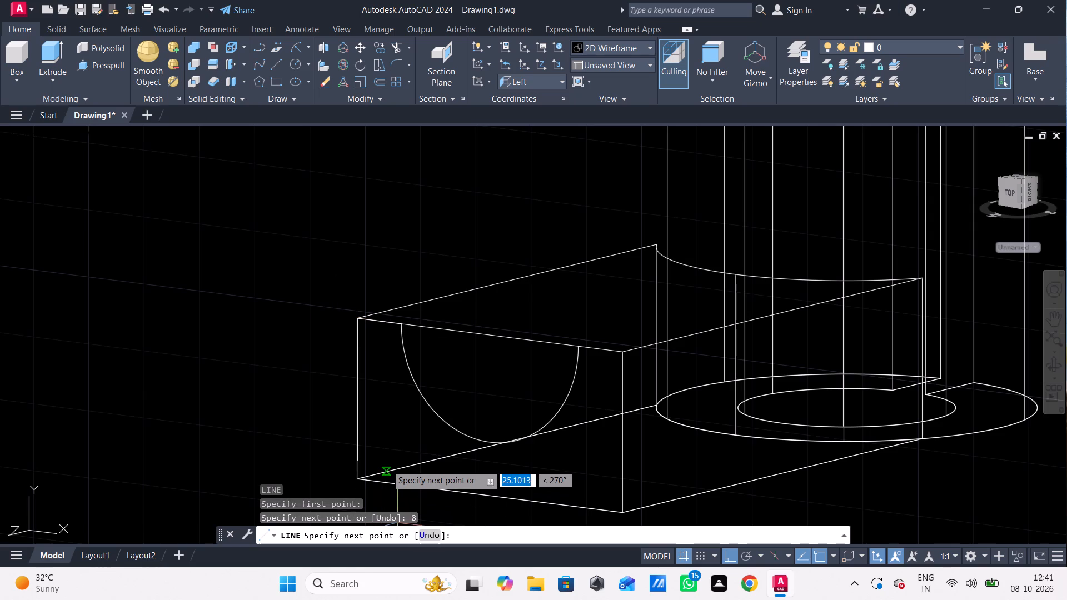
pyautogui.moveTo(386, 464); pyautogui.dragTo(372, 394, button='middle')
pyautogui.scroll(-1, 372, 396)
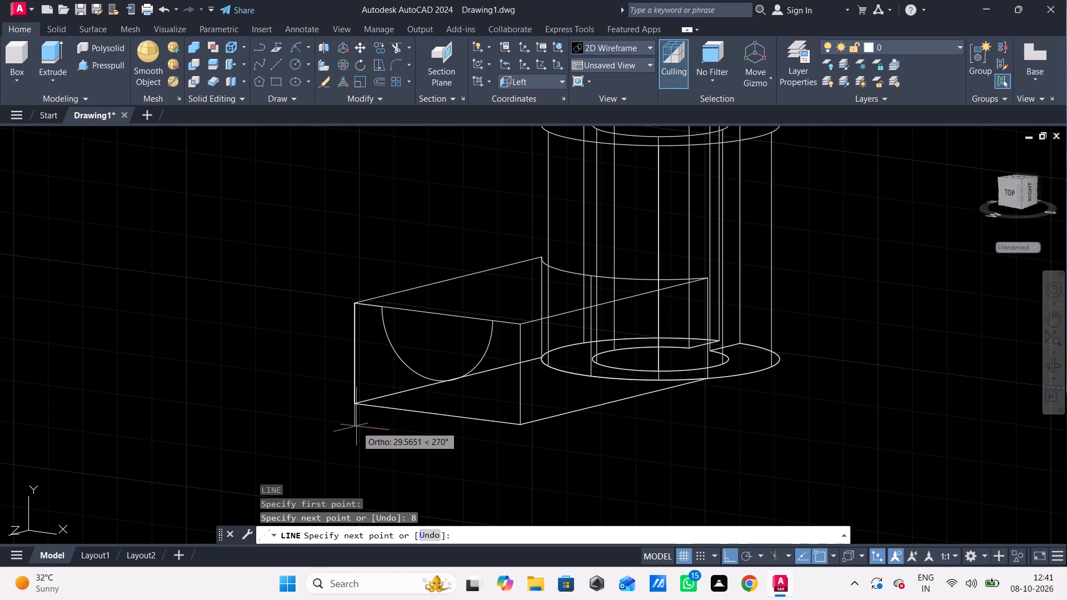
pyautogui.write('24')
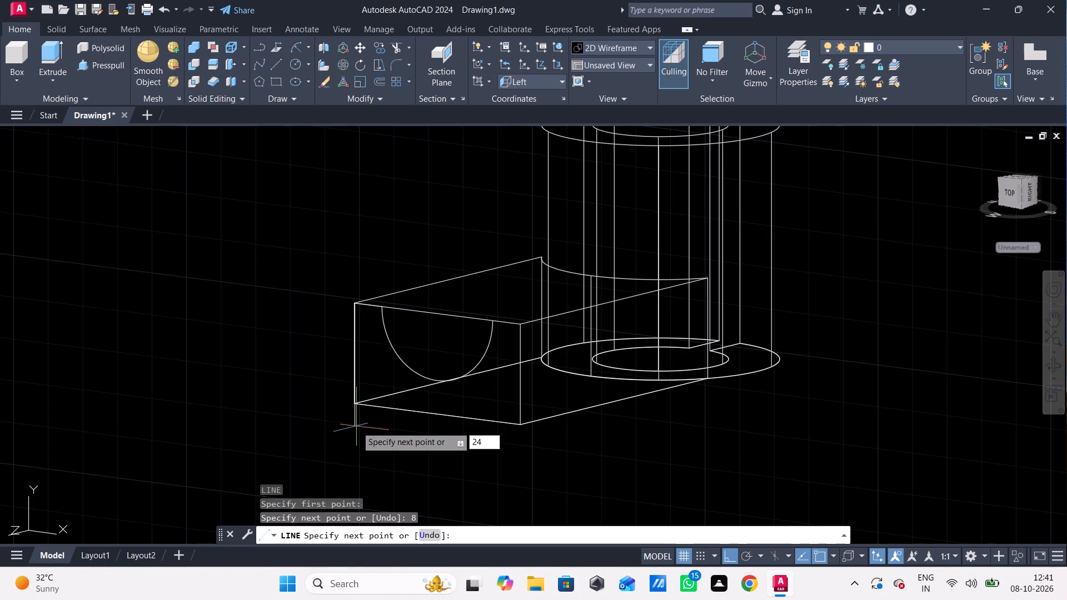
pyautogui.press('BackSpace')
pyautogui.press('BackSpace')
pyautogui.write('24')
pyautogui.press('Return')
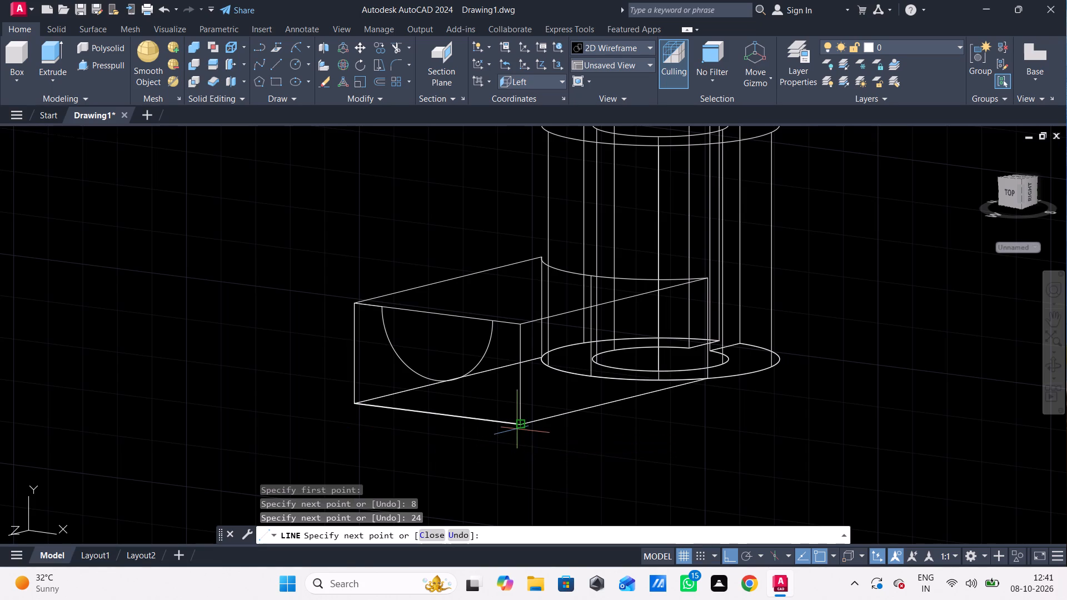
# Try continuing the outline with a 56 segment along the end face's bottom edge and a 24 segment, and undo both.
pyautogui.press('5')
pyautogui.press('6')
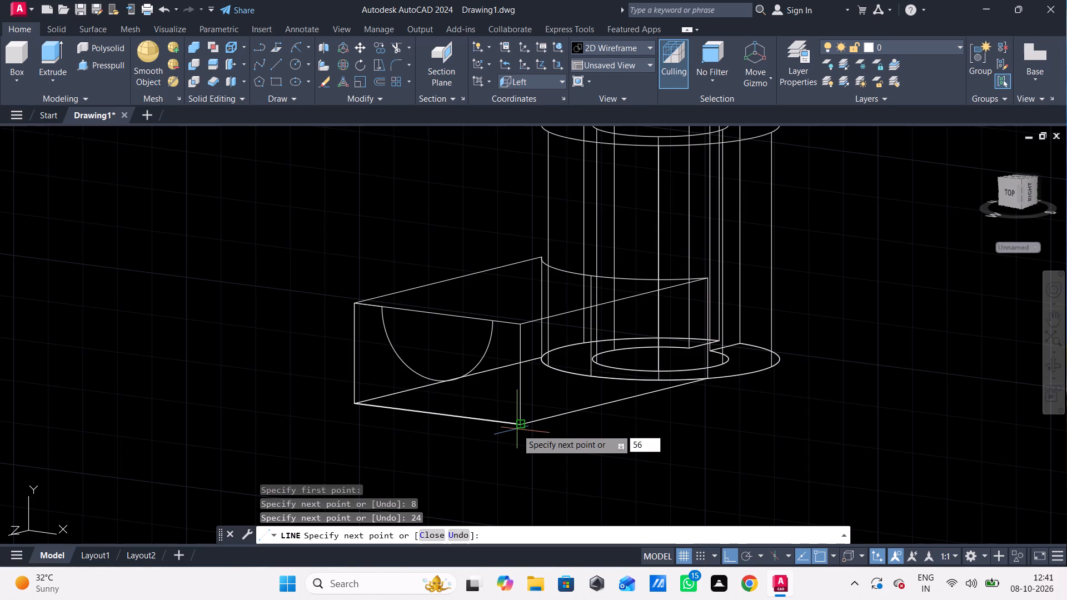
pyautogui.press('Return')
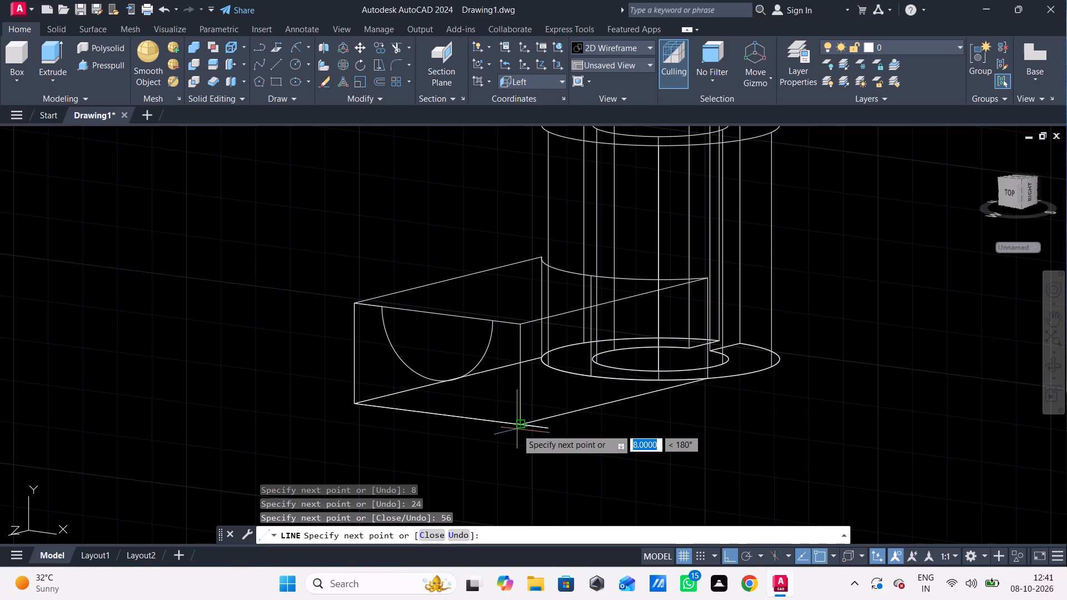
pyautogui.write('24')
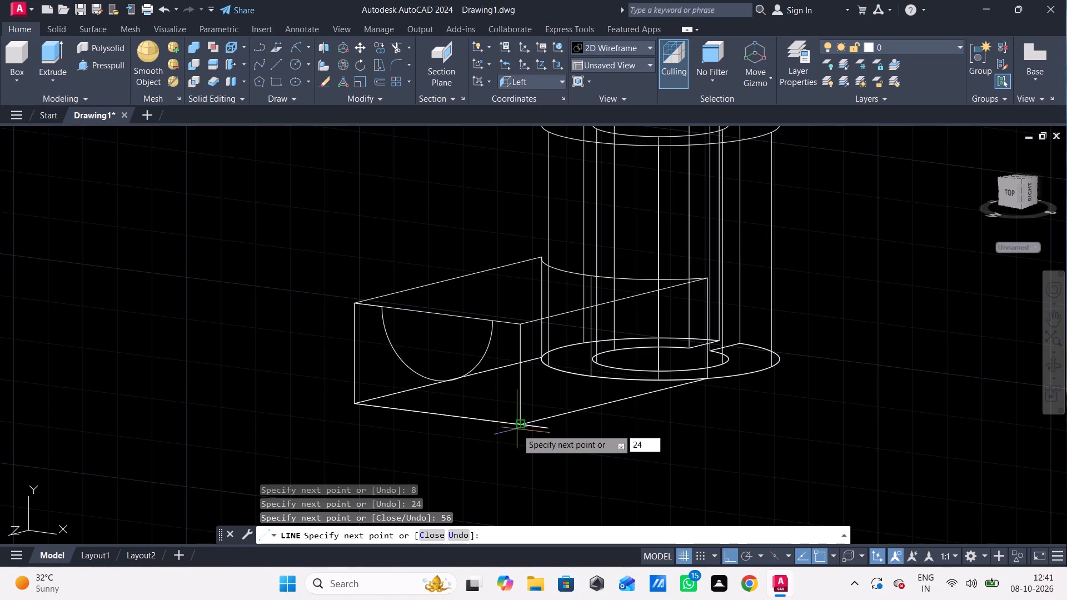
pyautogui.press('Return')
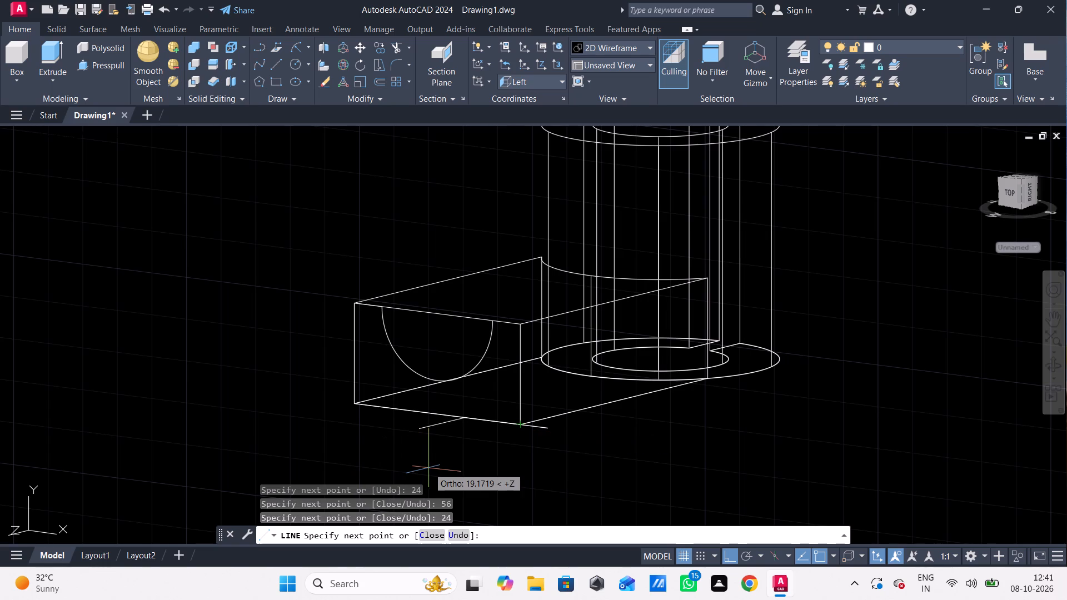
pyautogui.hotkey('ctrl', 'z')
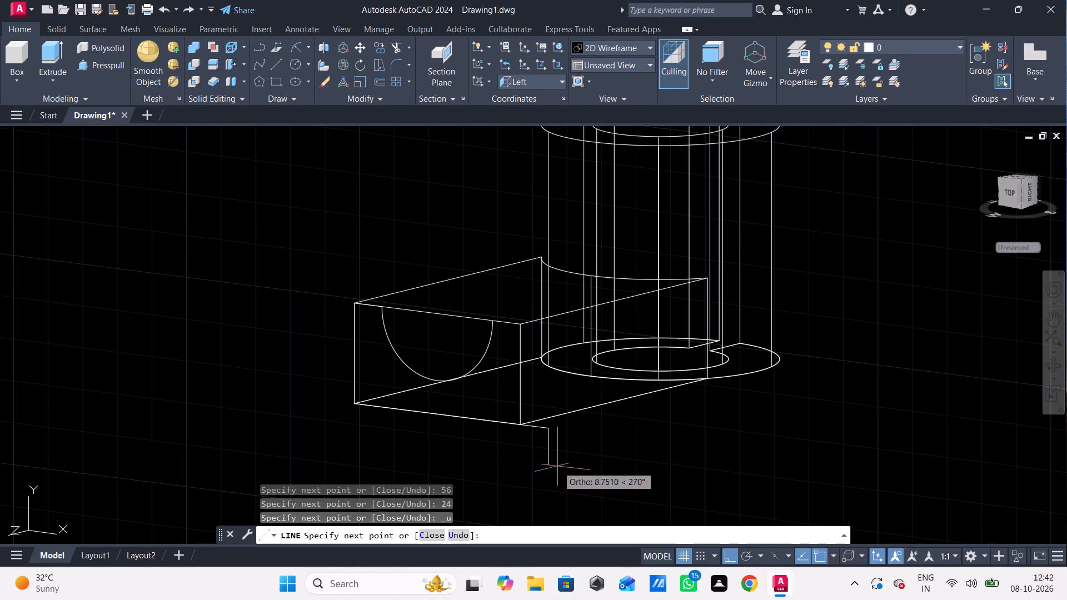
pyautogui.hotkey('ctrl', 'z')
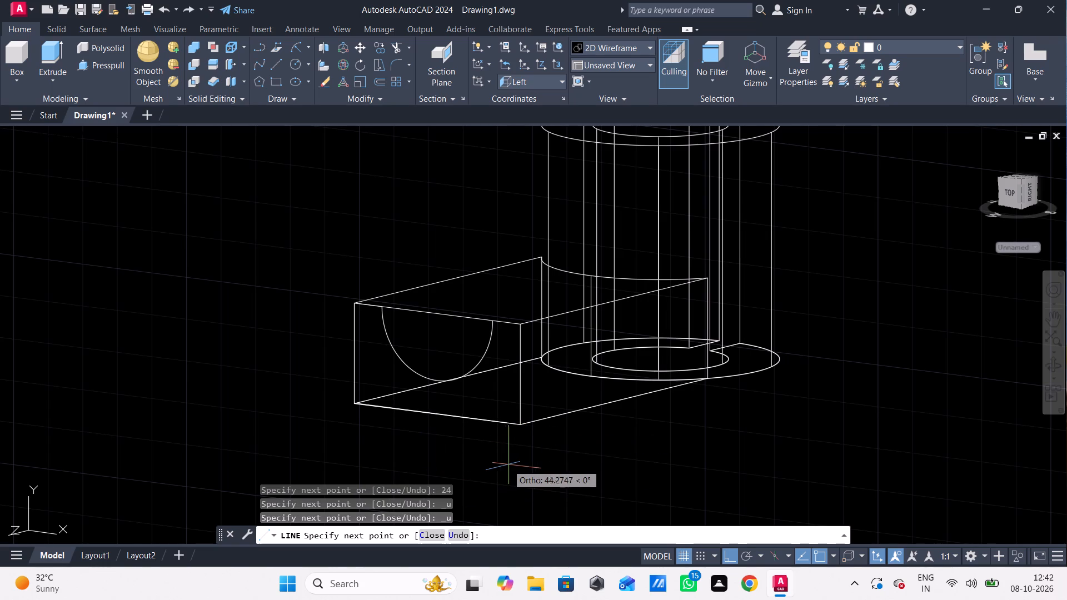
# Finish the end-face outline with segments of 48 along the bottom edge, 24 up the other side and 8 back to the arc.
pyautogui.write('48')
pyautogui.press('Return')
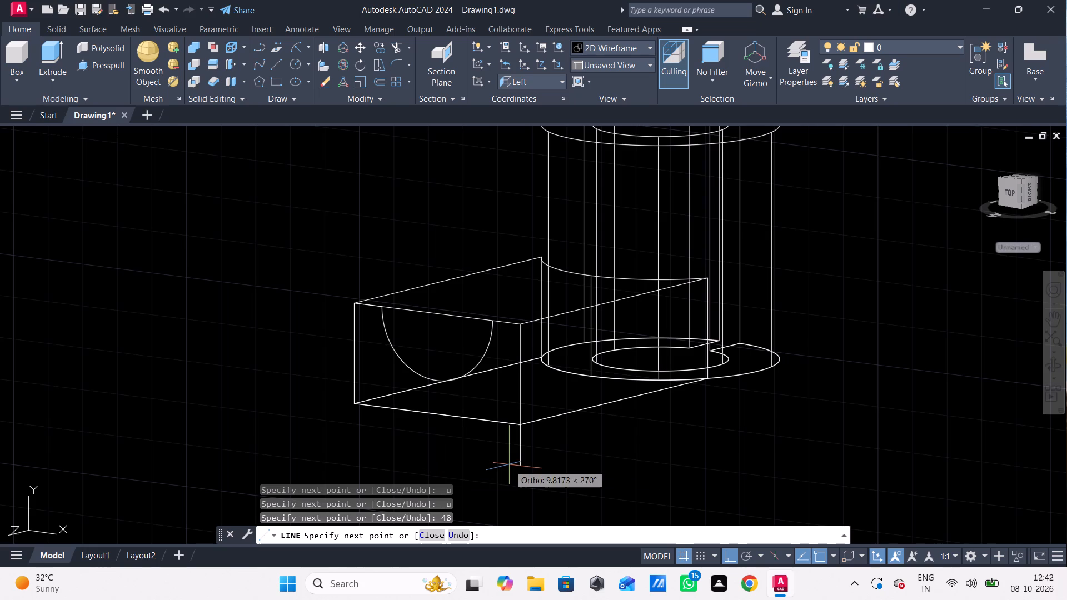
pyautogui.write('24')
pyautogui.press('Return')
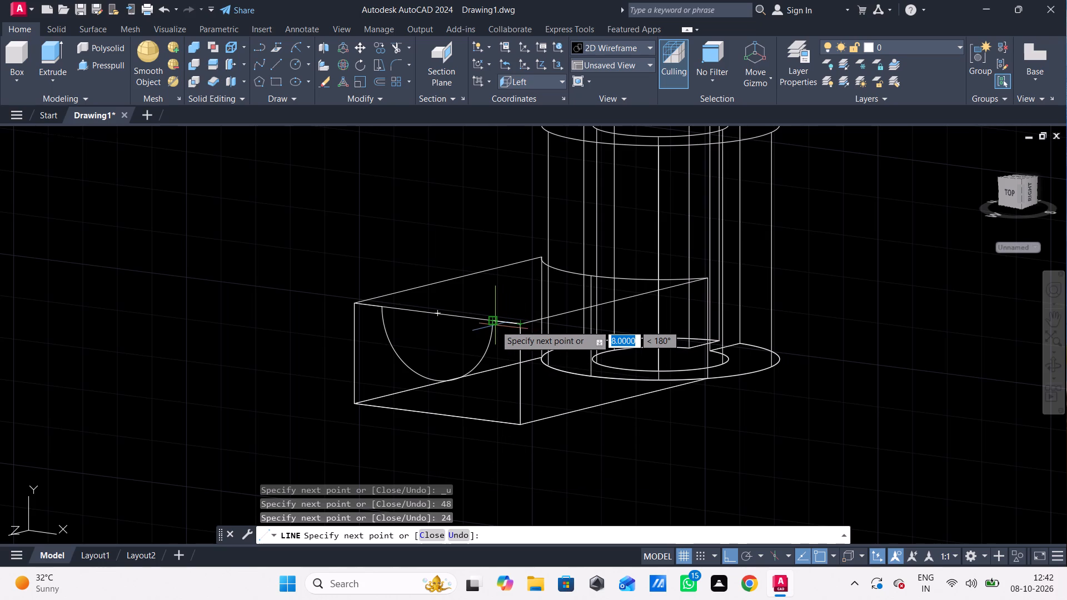
pyautogui.press('8')
pyautogui.press('Return')
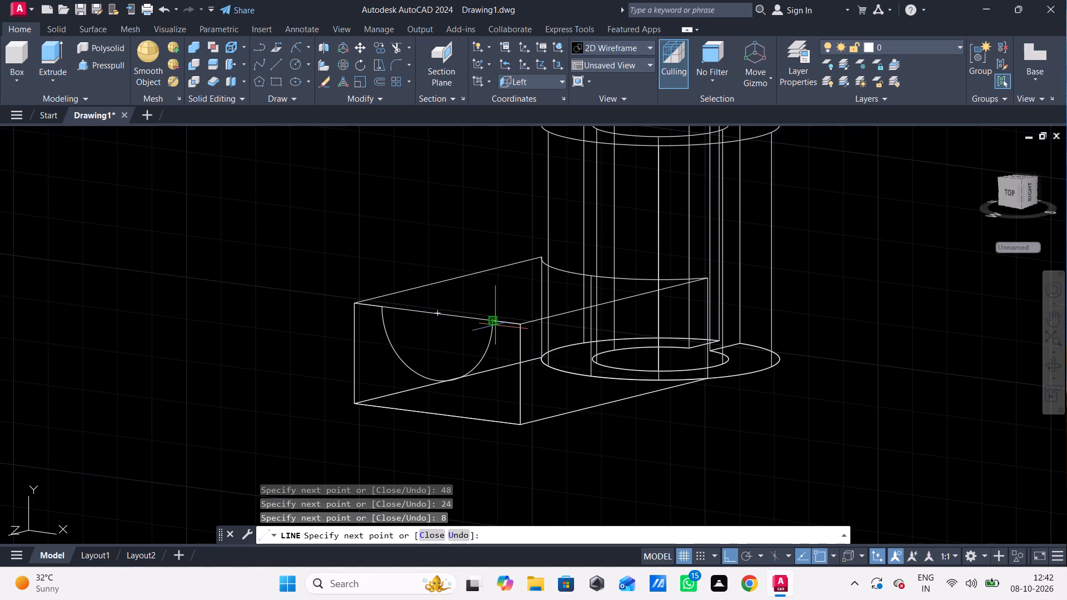
pyautogui.press('Escape')
pyautogui.click(450, 313)
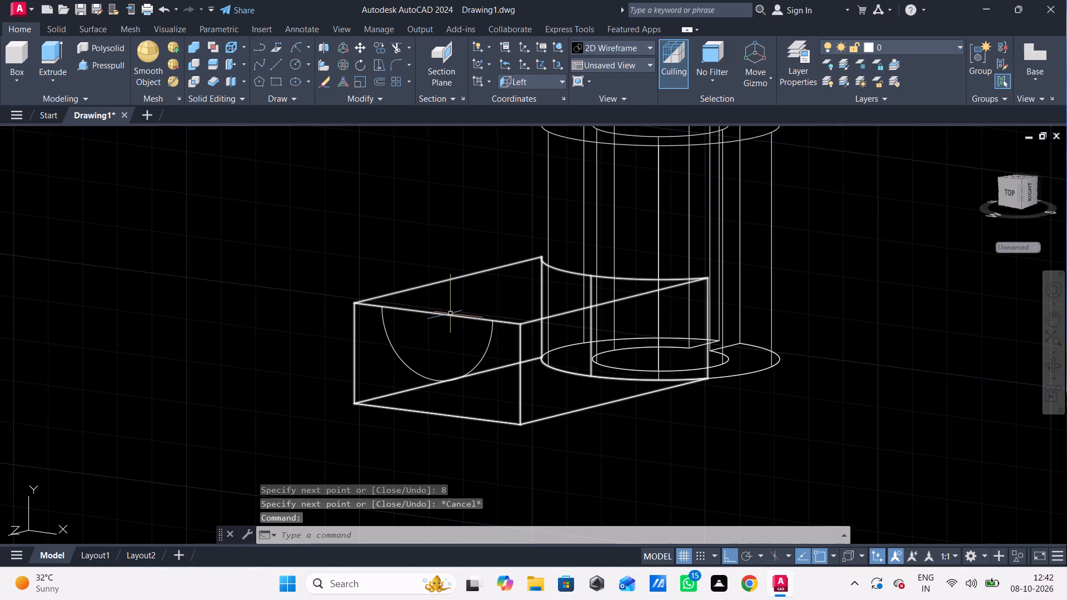
pyautogui.press('Escape')
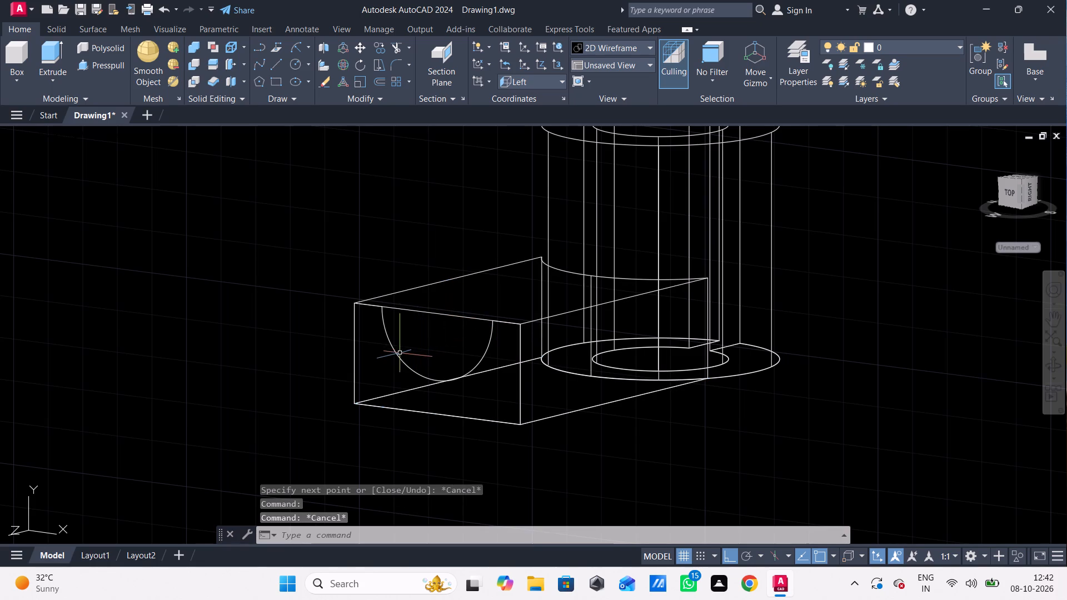
# Join the half arc and the five outline lines on the arm's end face into one polyline.
pyautogui.click(400, 353)
pyautogui.scroll(2, 362, 347)
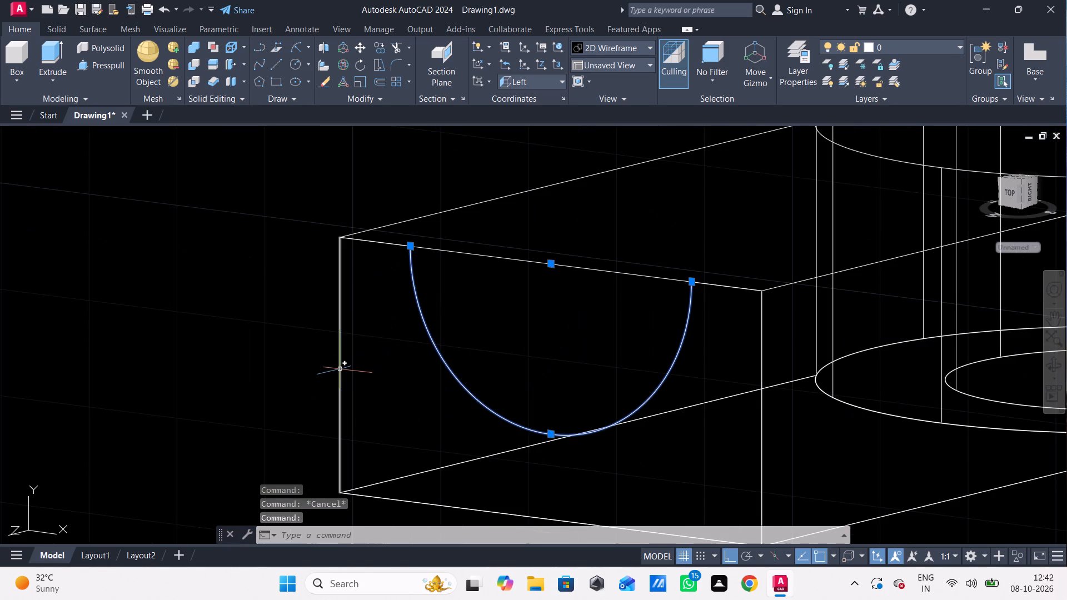
pyautogui.click(339, 369)
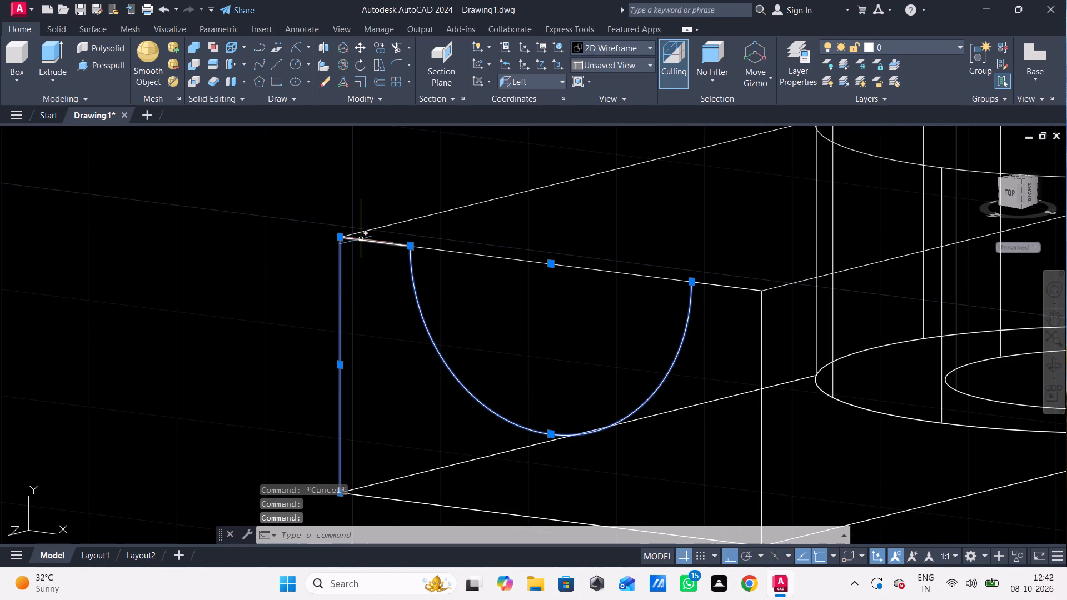
pyautogui.click(361, 238)
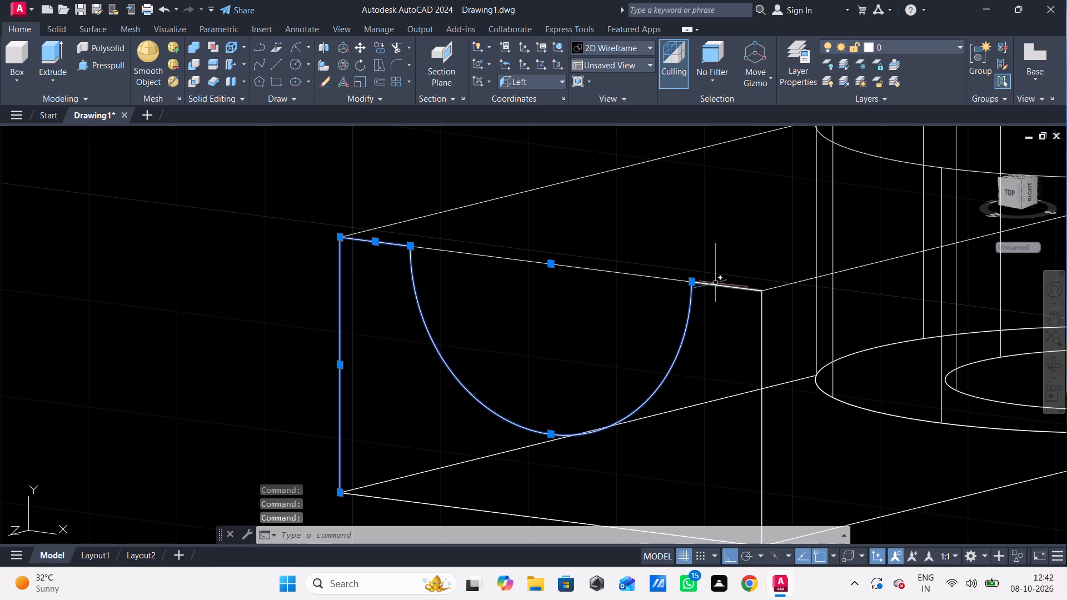
pyautogui.click(715, 283)
pyautogui.scroll(-2, 745, 349)
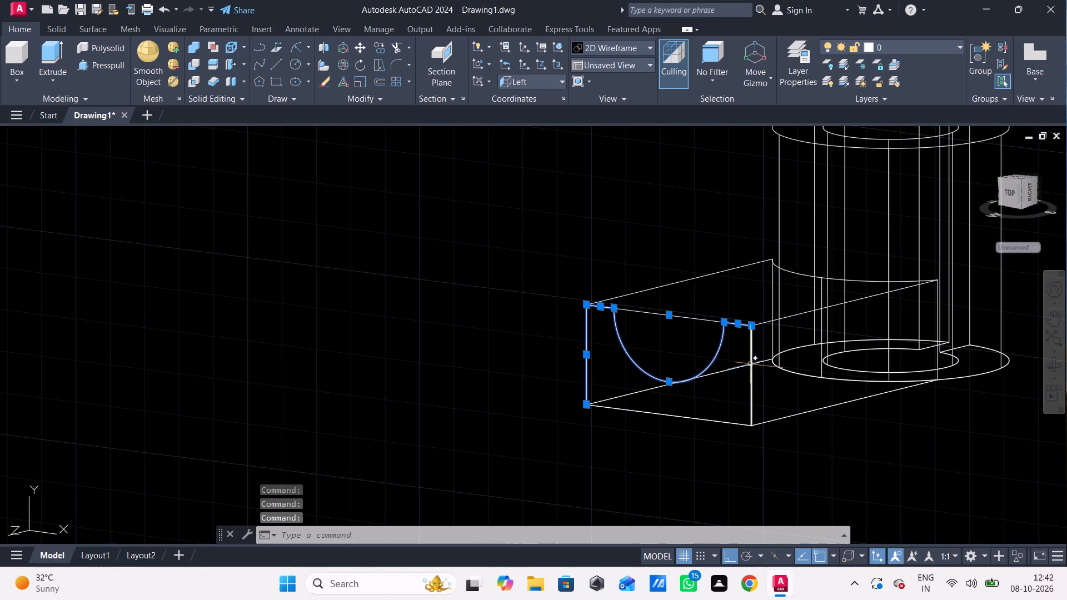
pyautogui.scroll(2, 761, 366)
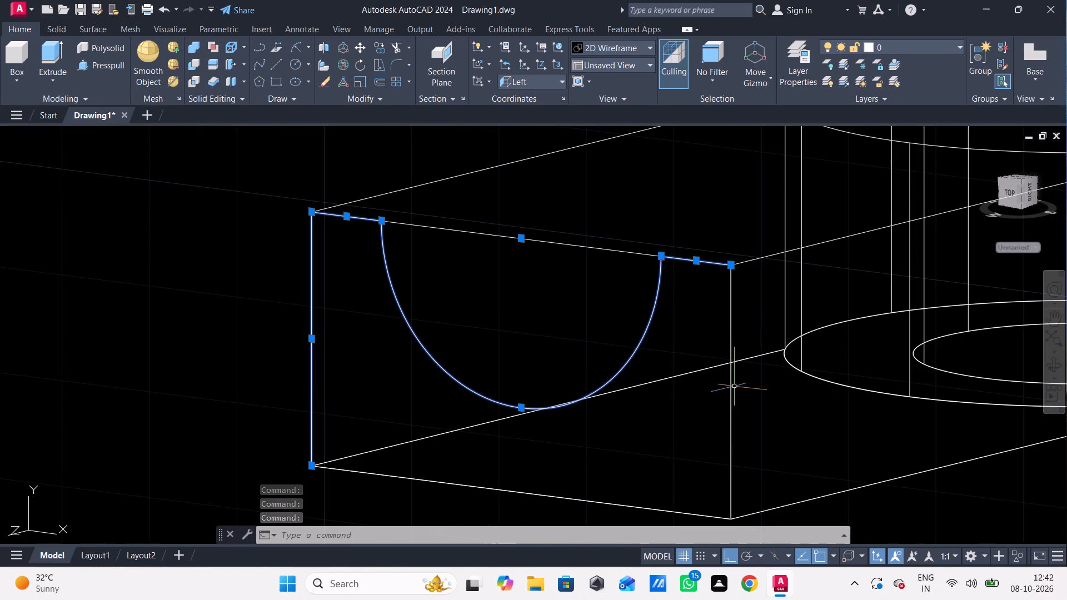
pyautogui.click(730, 391)
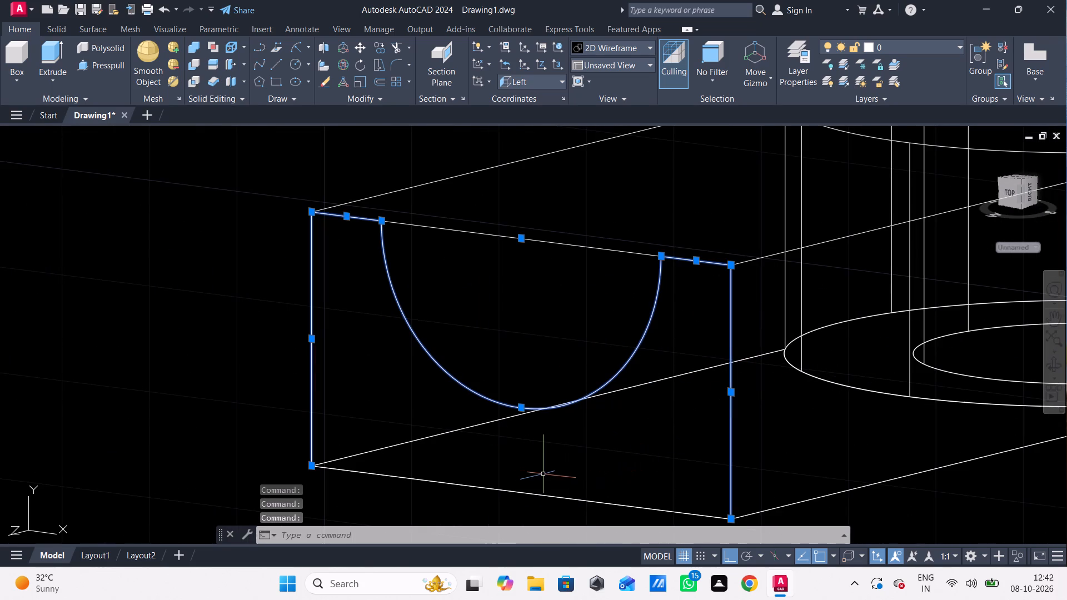
pyautogui.click(518, 491)
pyautogui.press('j')
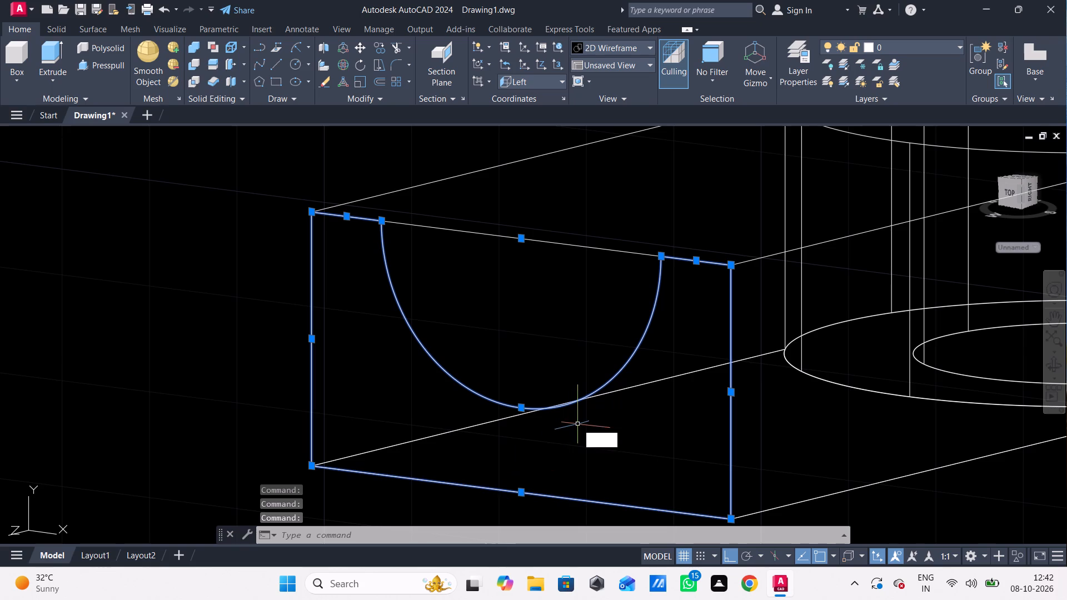
pyautogui.press('Return')
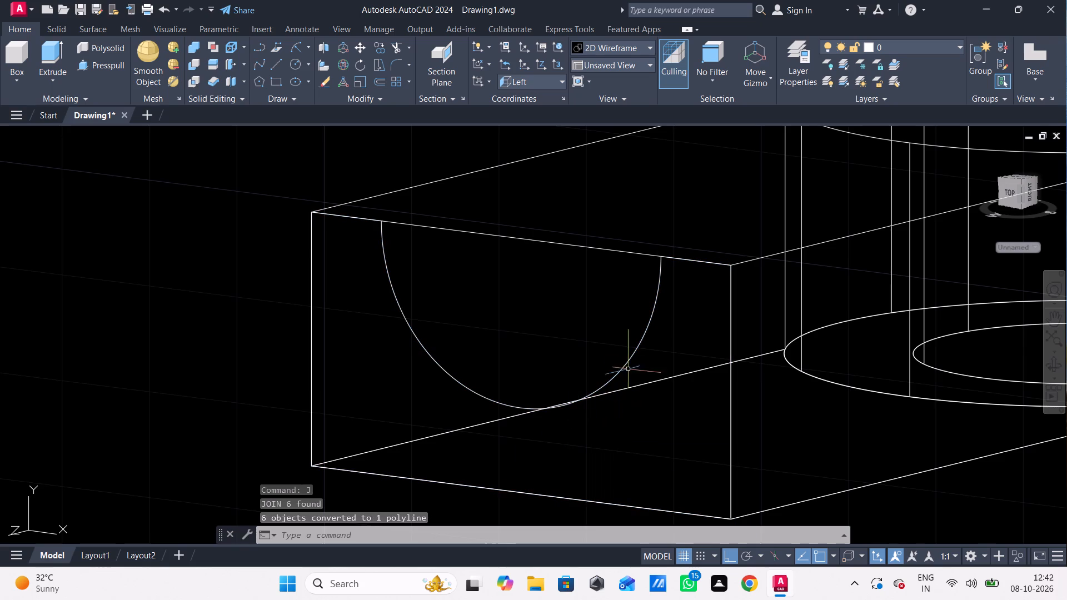
# Presspull the joined end-face profile 40 along the arm towards the ring.
pyautogui.scroll(-2, 565, 268)
pyautogui.moveTo(581, 264); pyautogui.dragTo(547, 276, button='middle')
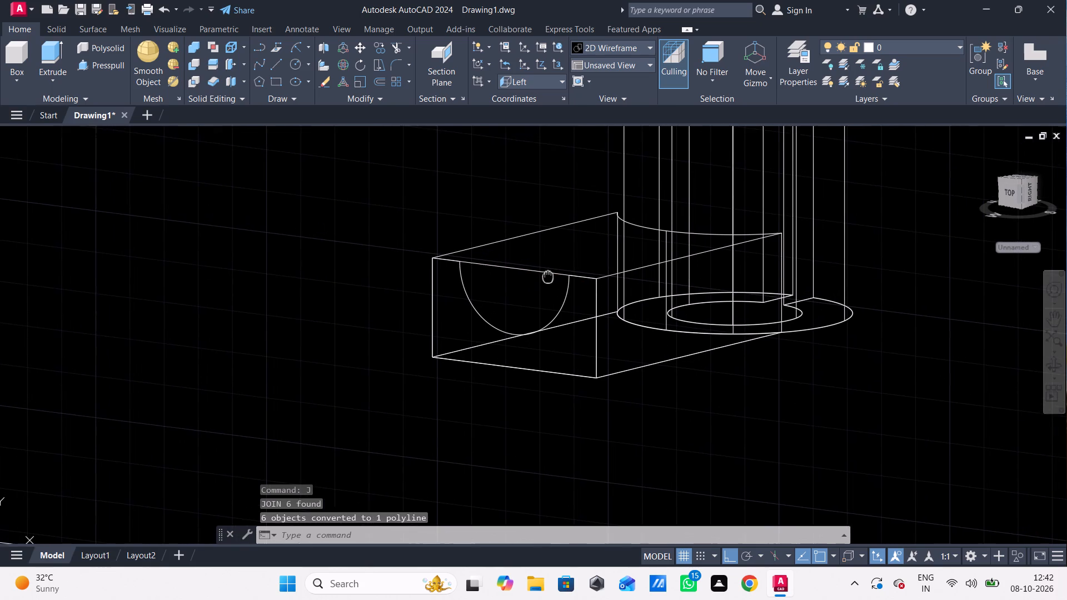
pyautogui.moveTo(547, 276); pyautogui.dragTo(546, 277, button='middle')
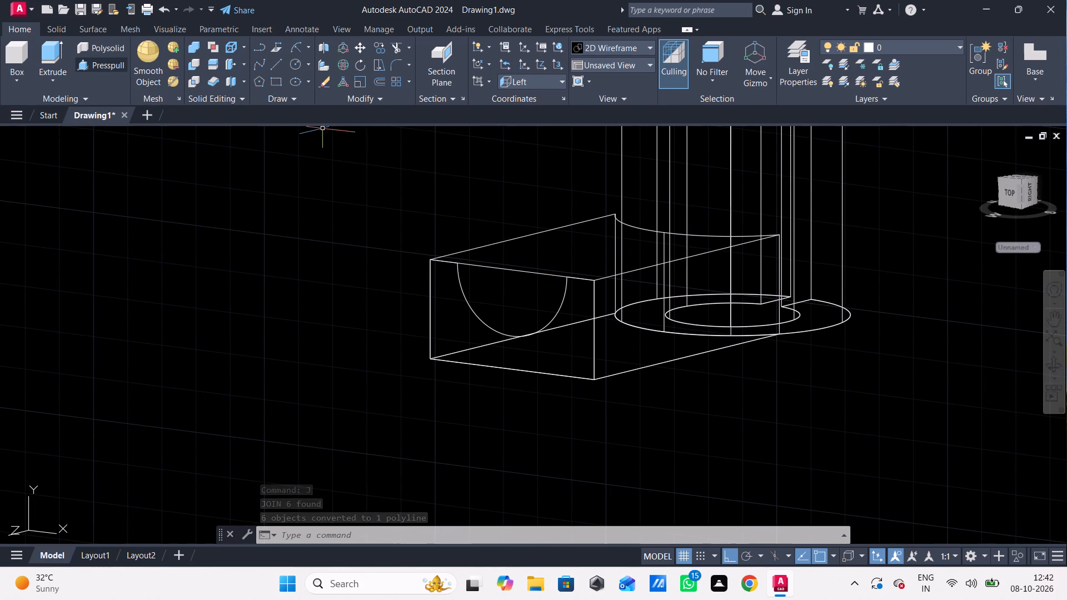
pyautogui.click(107, 67)
pyautogui.click(478, 313)
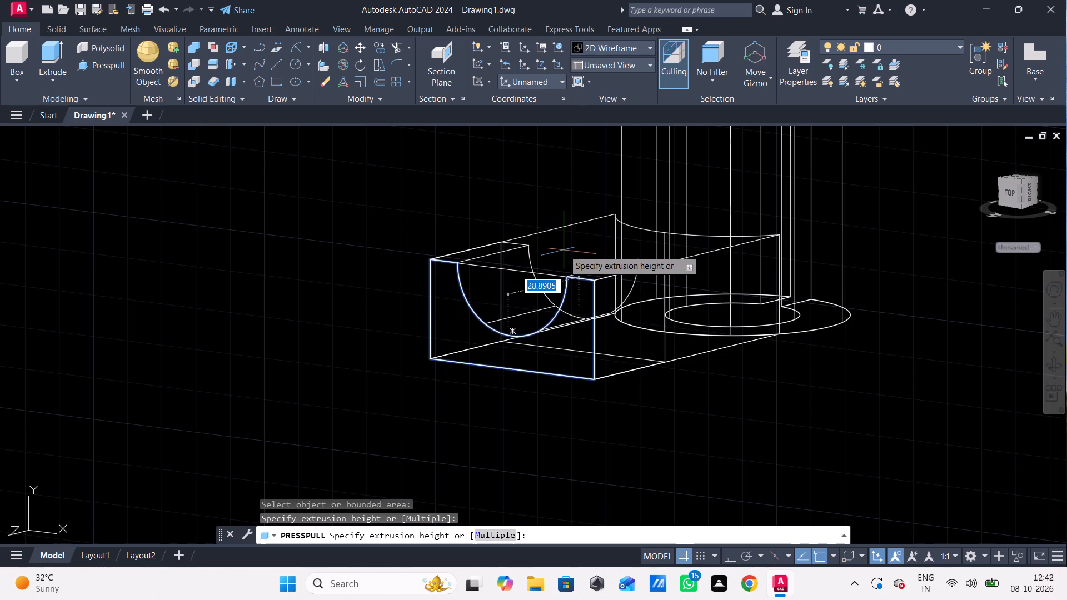
pyautogui.moveTo(1066, 164); pyautogui.dragTo(1066, 146)
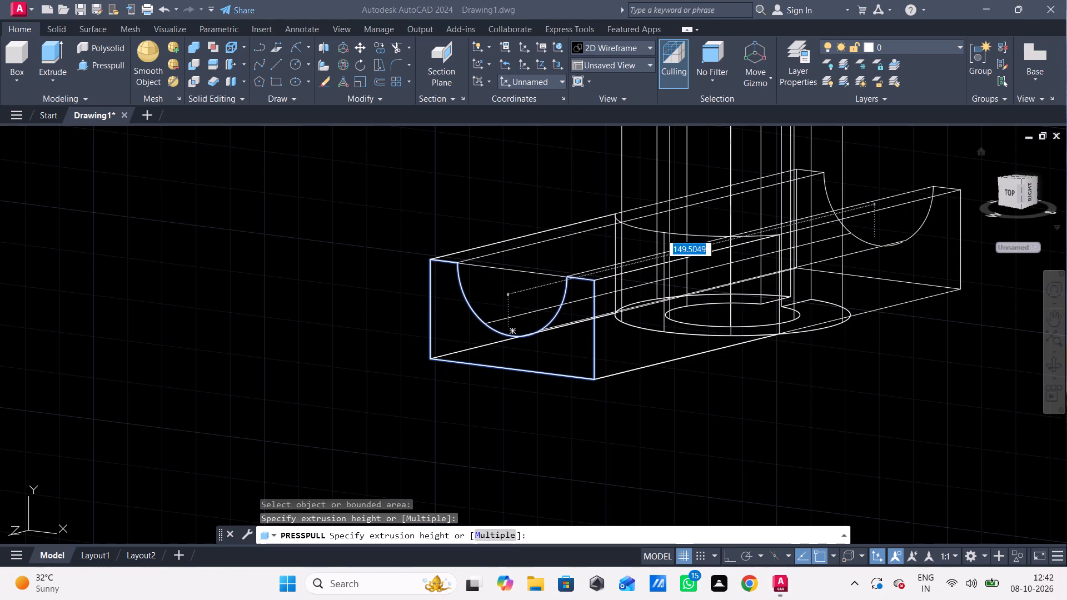
pyautogui.press('4')
pyautogui.press('0')
pyautogui.hotkey('ctrl', 'z')
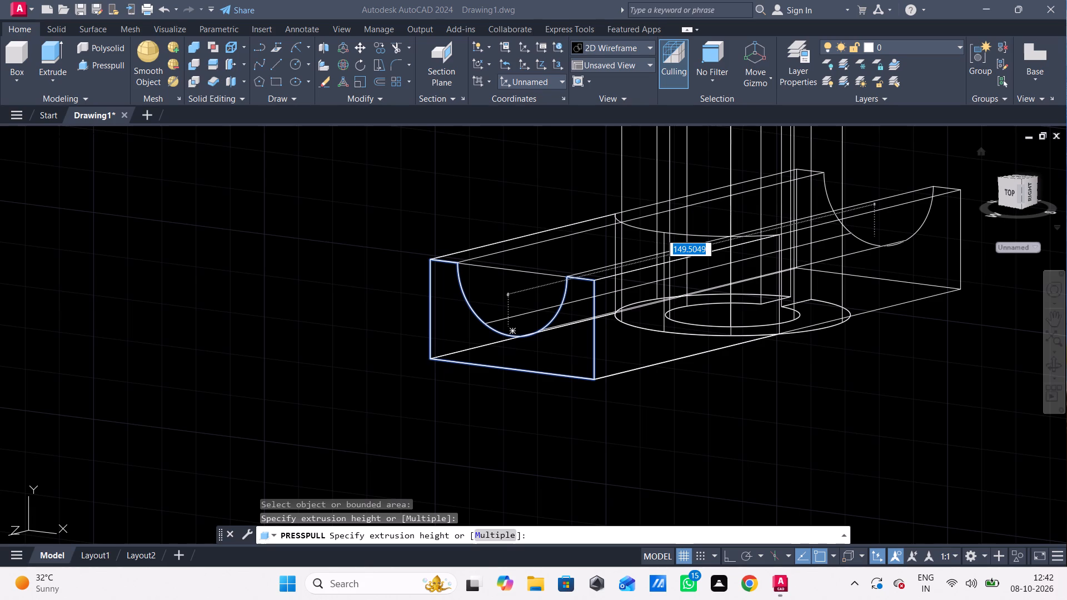
pyautogui.press('4')
pyautogui.hotkey('ctrl', 'z')
pyautogui.press('Escape')
pyautogui.press('Escape')
pyautogui.hotkey('ctrl', 'z')
pyautogui.hotkey('ctrl', 'z')
pyautogui.press('Escape')
pyautogui.press('Escape')
pyautogui.press('Escape')
pyautogui.press('Escape')
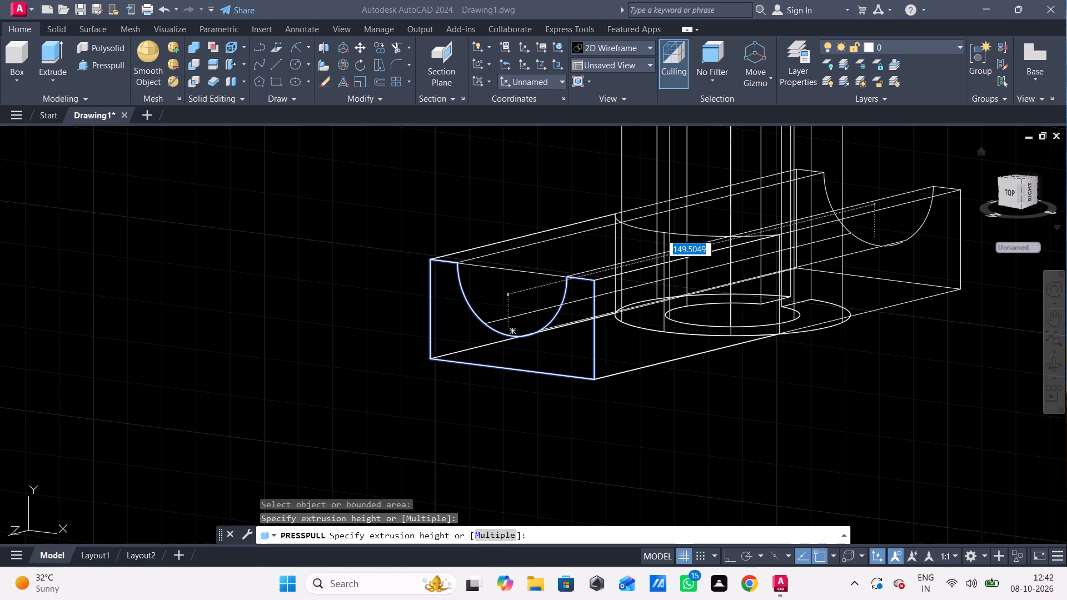
pyautogui.click(914, 386)
pyautogui.scroll(-1, 914, 386)
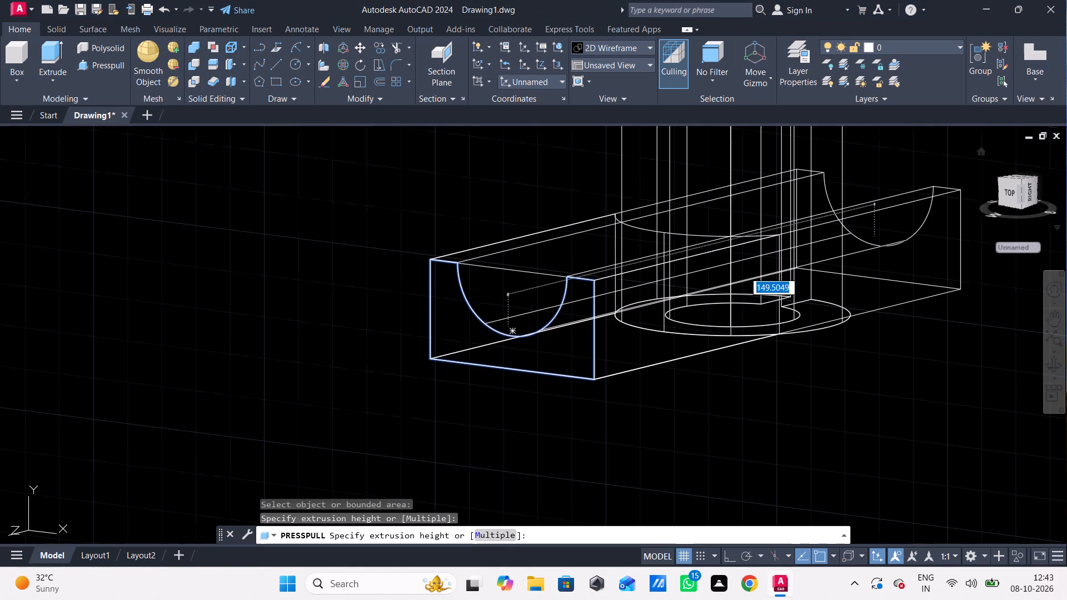
pyautogui.scroll(-1, 914, 386)
pyautogui.scroll(1, 924, 406)
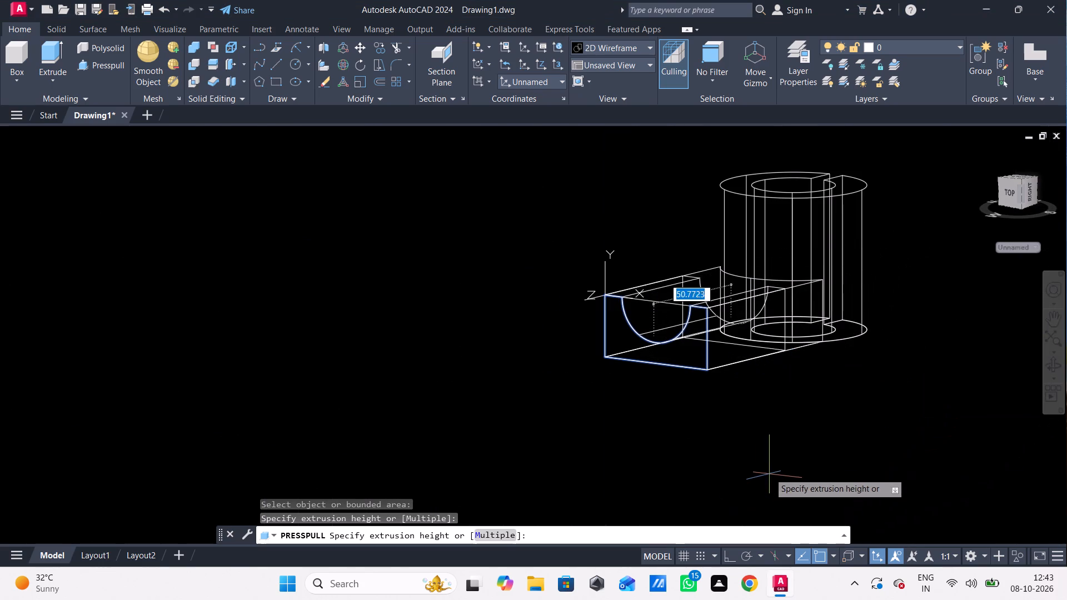
pyautogui.write('40')
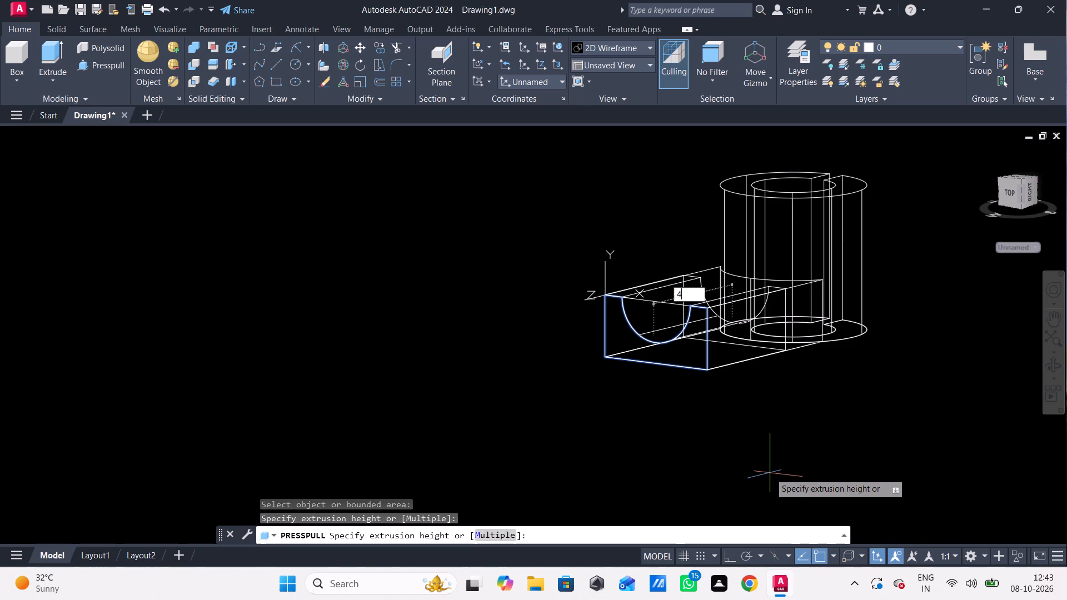
pyautogui.press('Return')
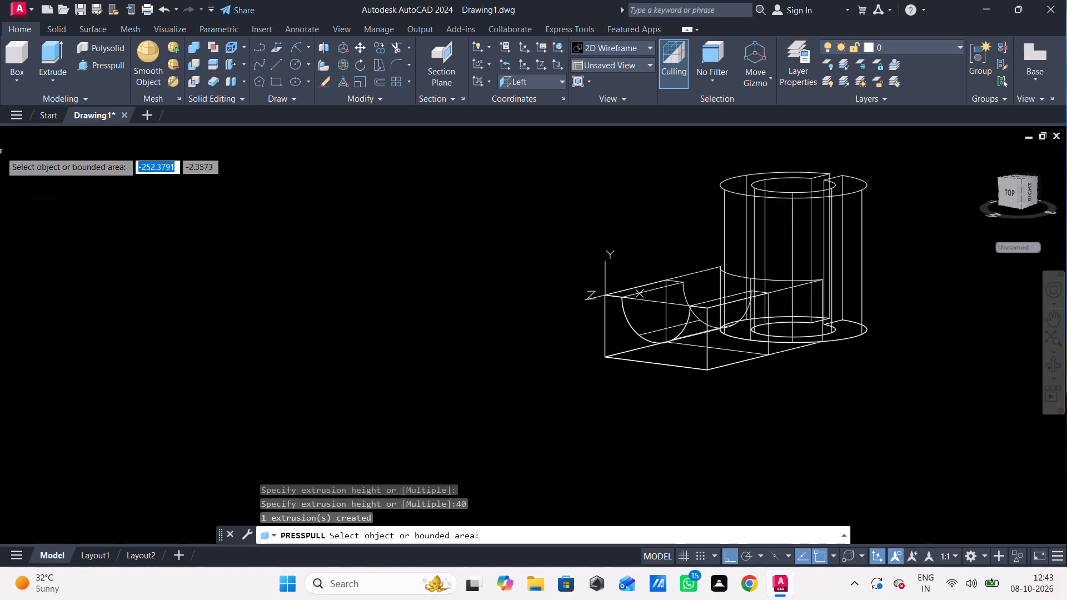
pyautogui.press('Escape')
pyautogui.press('Escape')
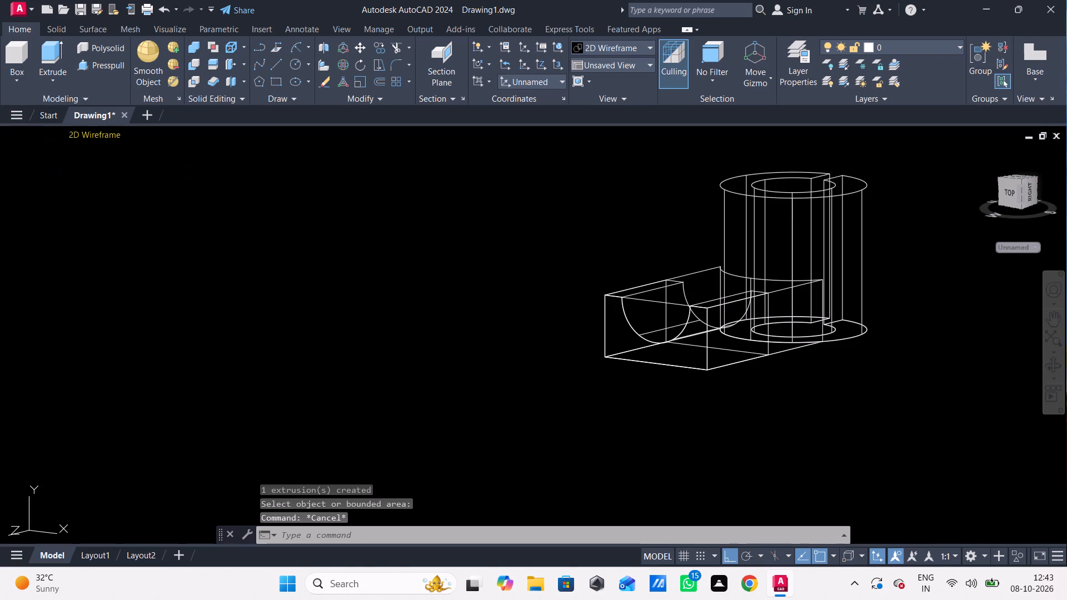
# Inspect the model in the Conceptual visual style from another angle, and undo the view and style changes.
pyautogui.click(73, 134)
pyautogui.click(97, 186)
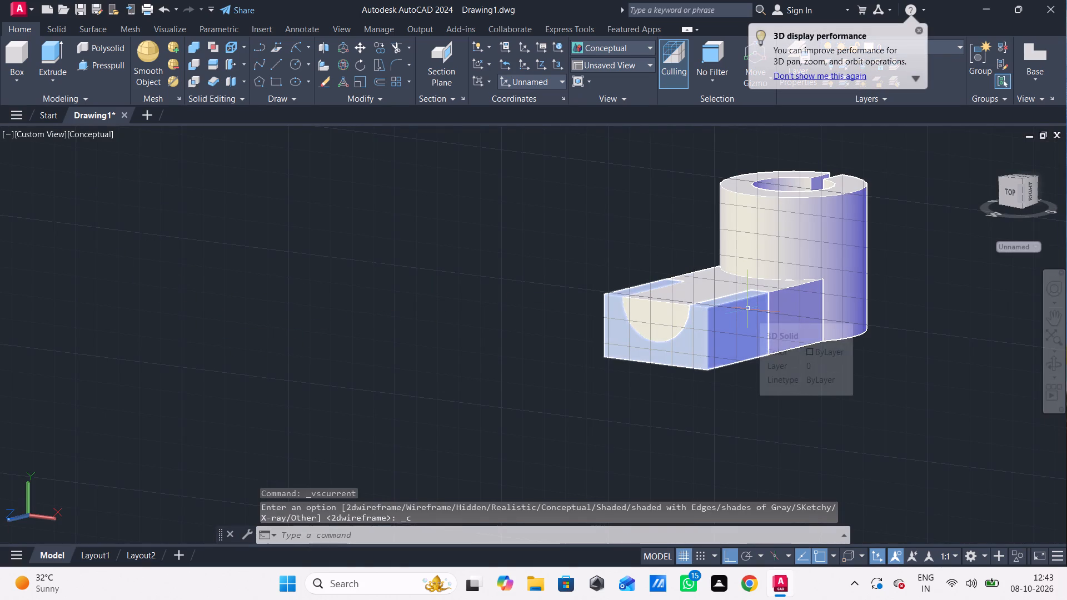
pyautogui.keyDown('shift'); pyautogui.moveTo(748, 309); pyautogui.dragTo(675, 341, button='middle'); pyautogui.keyUp('shift')
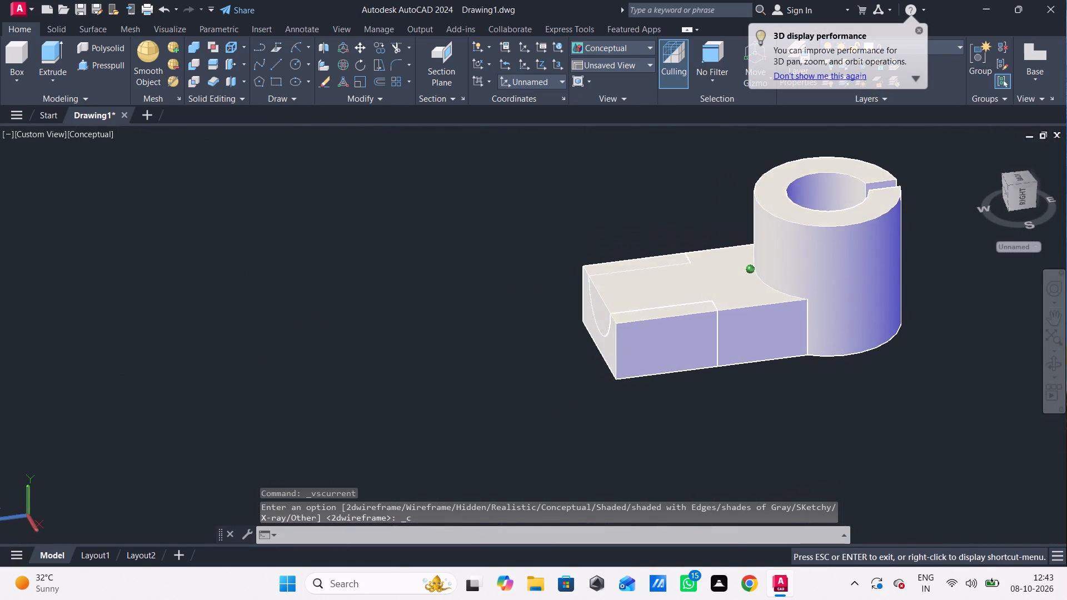
pyautogui.keyDown('shift'); pyautogui.moveTo(675, 341); pyautogui.dragTo(686, 335, button='middle'); pyautogui.keyUp('shift')
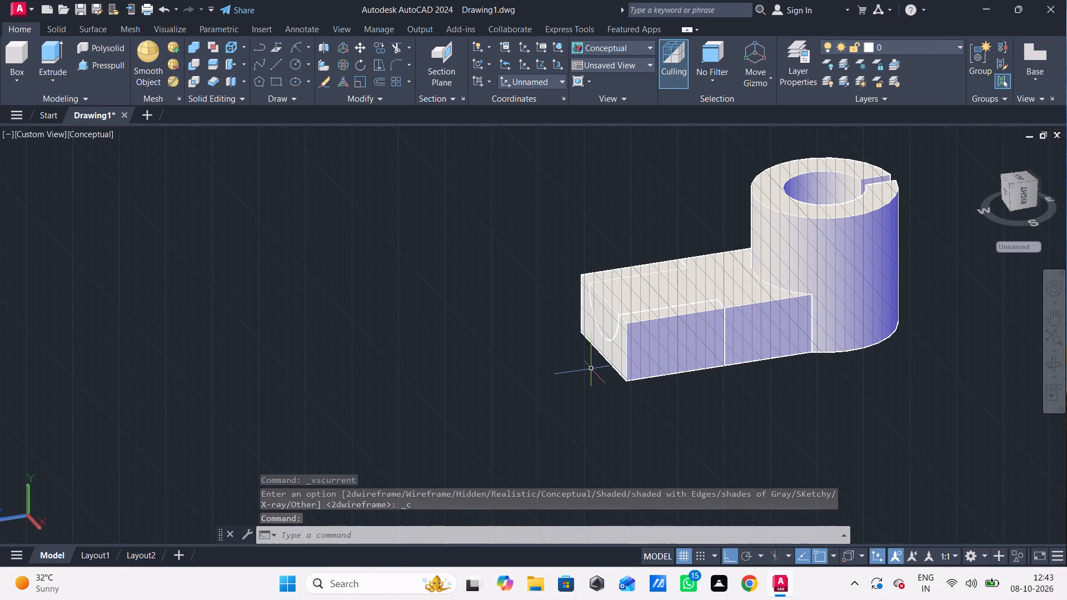
pyautogui.hotkey('ctrl', 'z')
pyautogui.hotkey('ctrl', 'z')
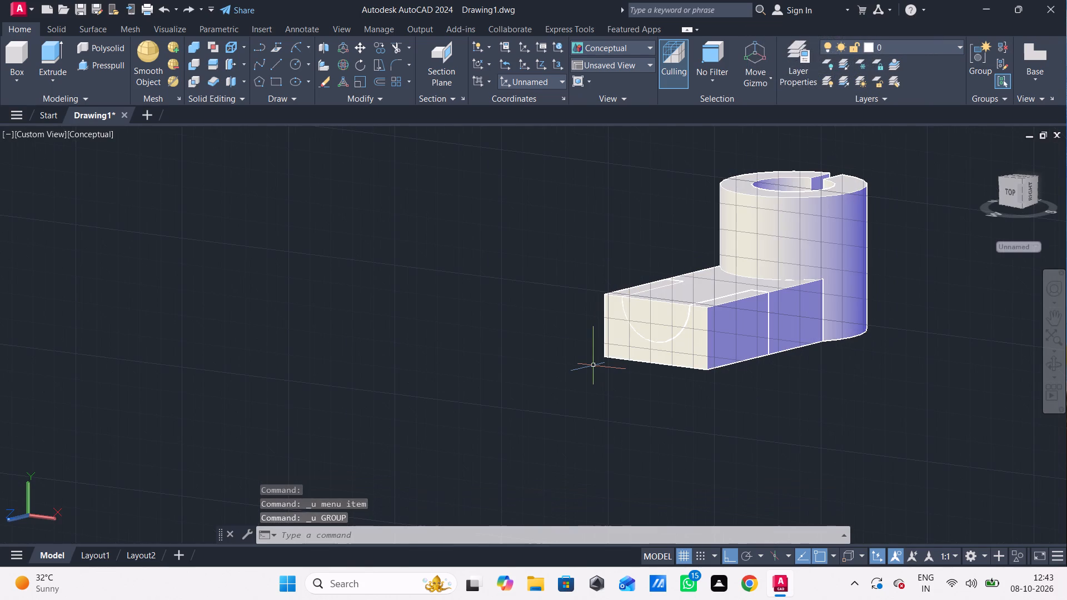
pyautogui.hotkey('ctrl', 'z')
# Examine the grooved block and the arm solid at the arm's end by selecting each one in turn.
pyautogui.click(654, 314)
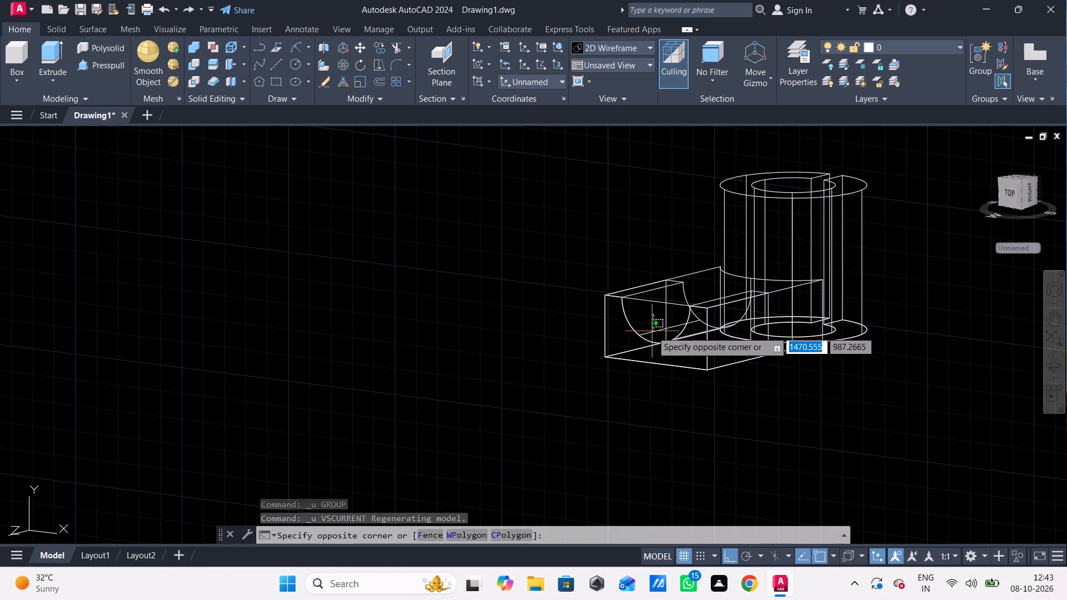
pyautogui.press('Escape')
pyautogui.click(667, 303)
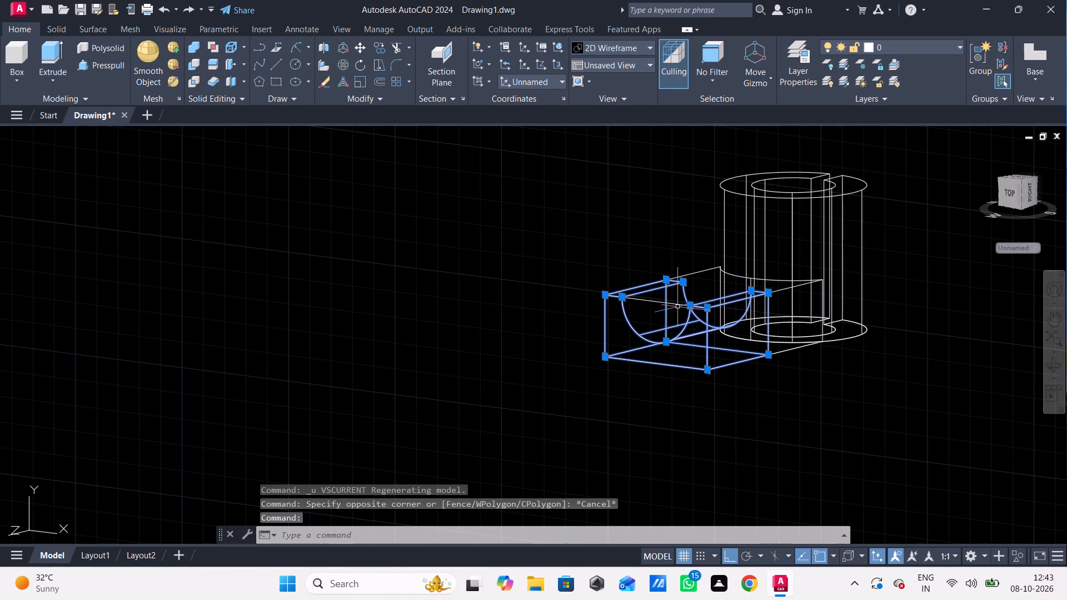
pyautogui.scroll(4, 675, 307)
pyautogui.press('Escape')
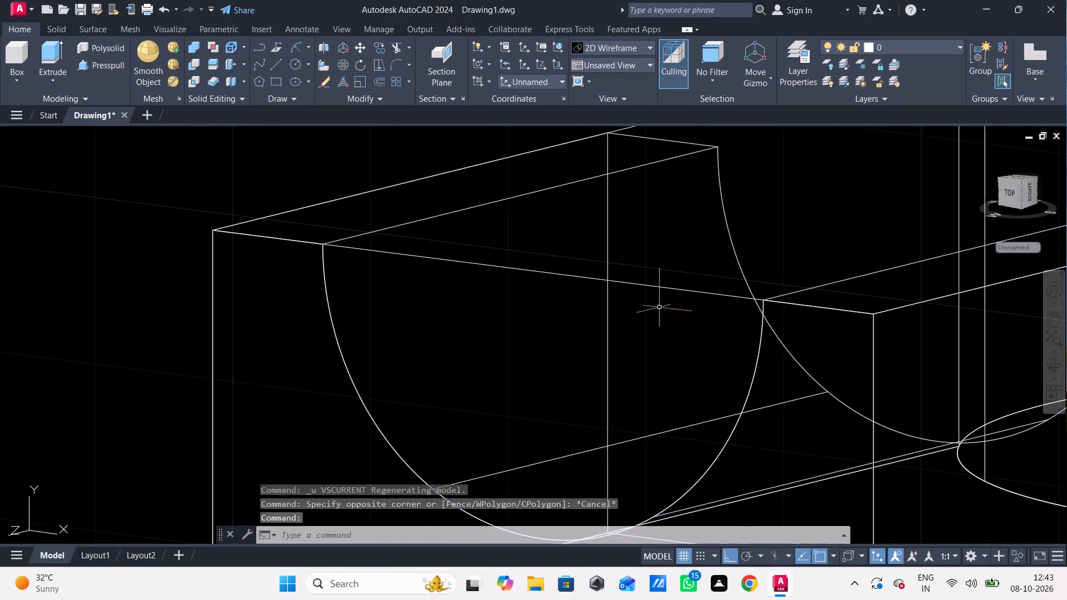
pyautogui.click(661, 287)
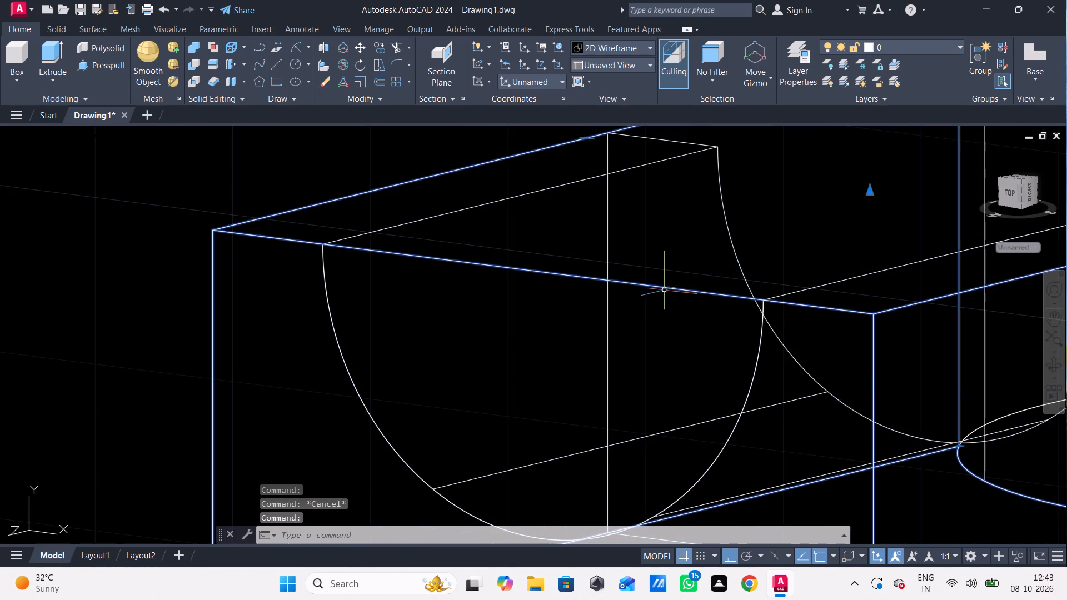
pyautogui.scroll(-3, 666, 293)
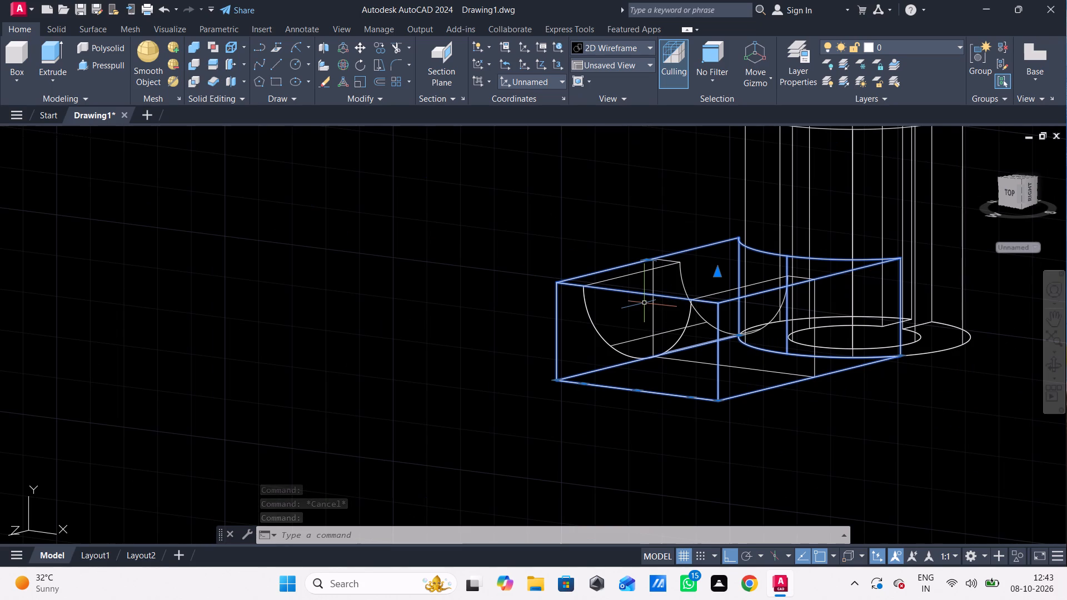
pyautogui.press('Escape')
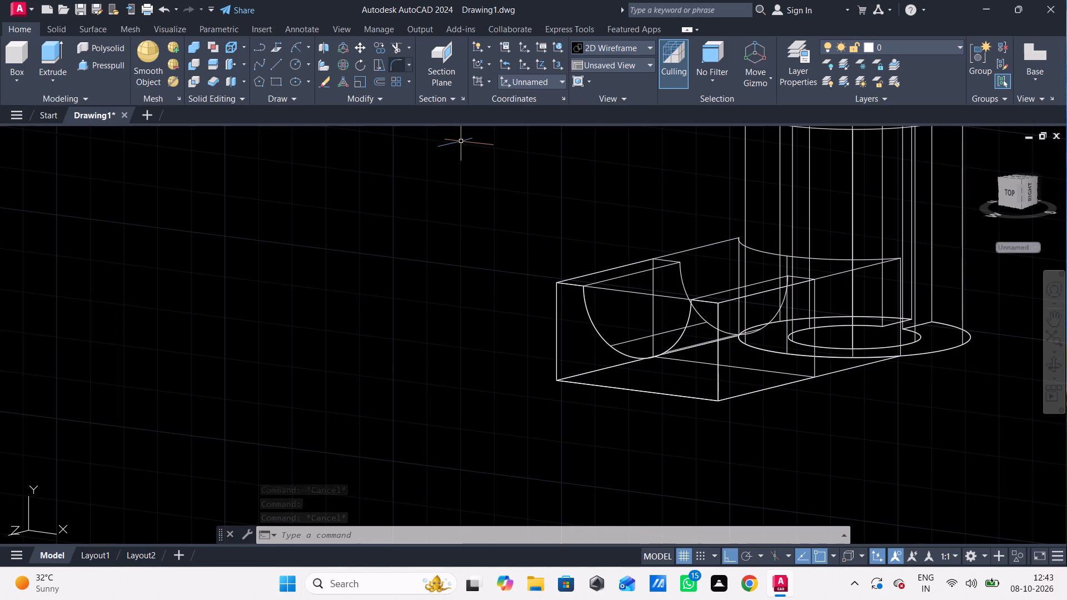
# Undo the view zoom and the presspull of the joined end-face profile.
pyautogui.hotkey('ctrl', 'z')
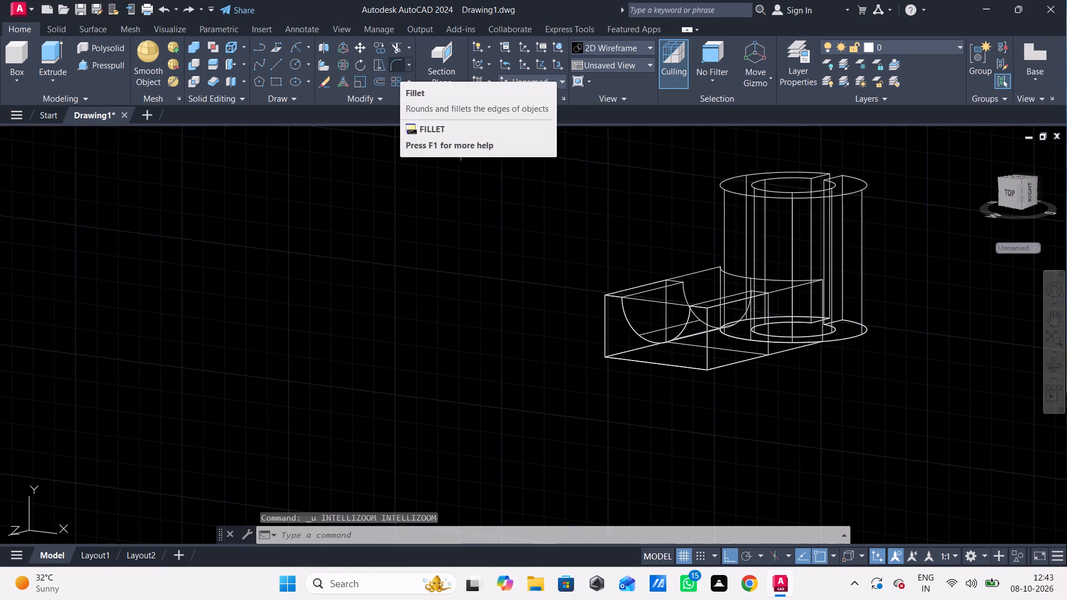
pyautogui.hotkey('ctrl', 'z')
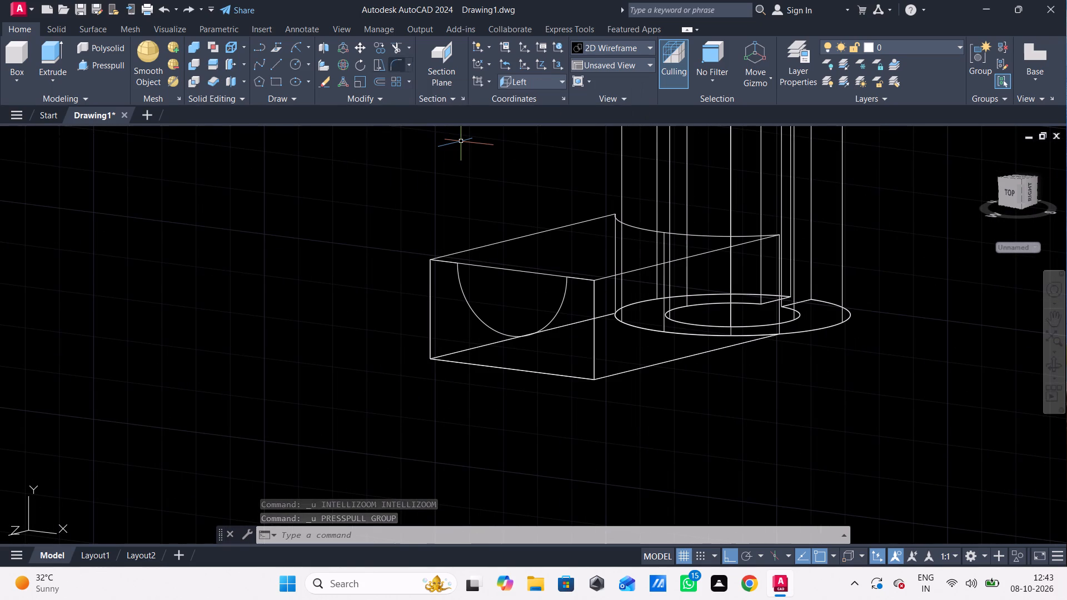
# Delete the joined end-face profile polyline with its half-round arc from the arm's end.
pyautogui.press('Escape')
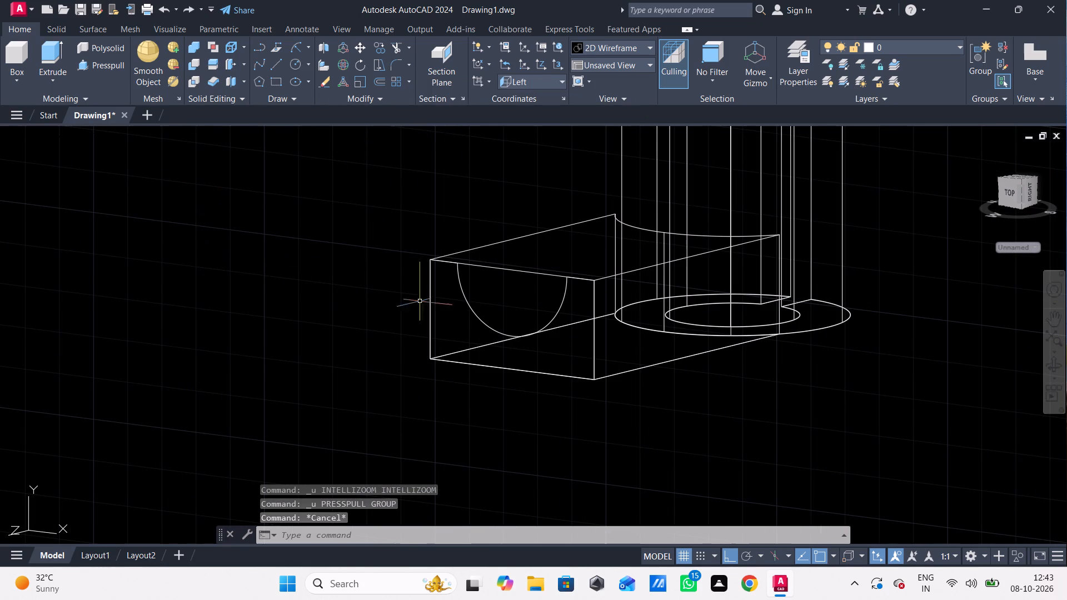
pyautogui.click(467, 306)
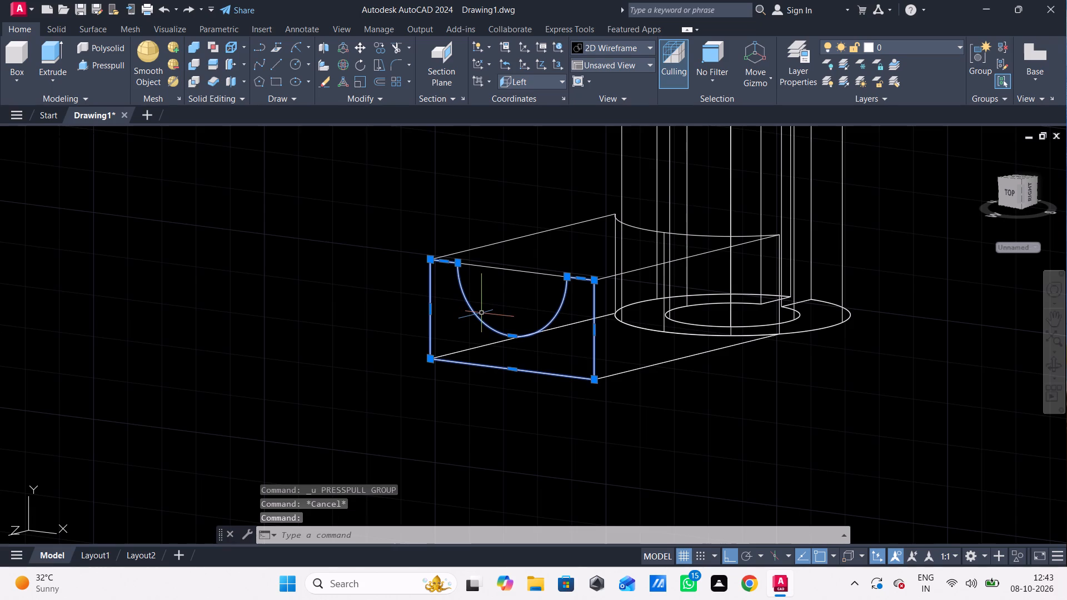
pyautogui.press('Delete')
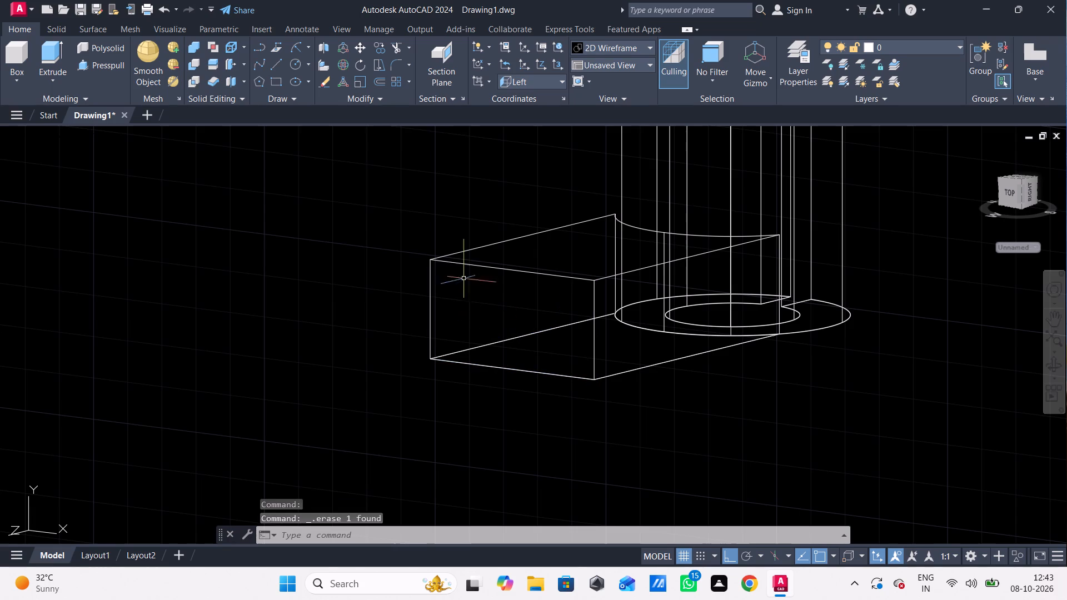
# Switch the model to the Top view.
pyautogui.click(20, 112)
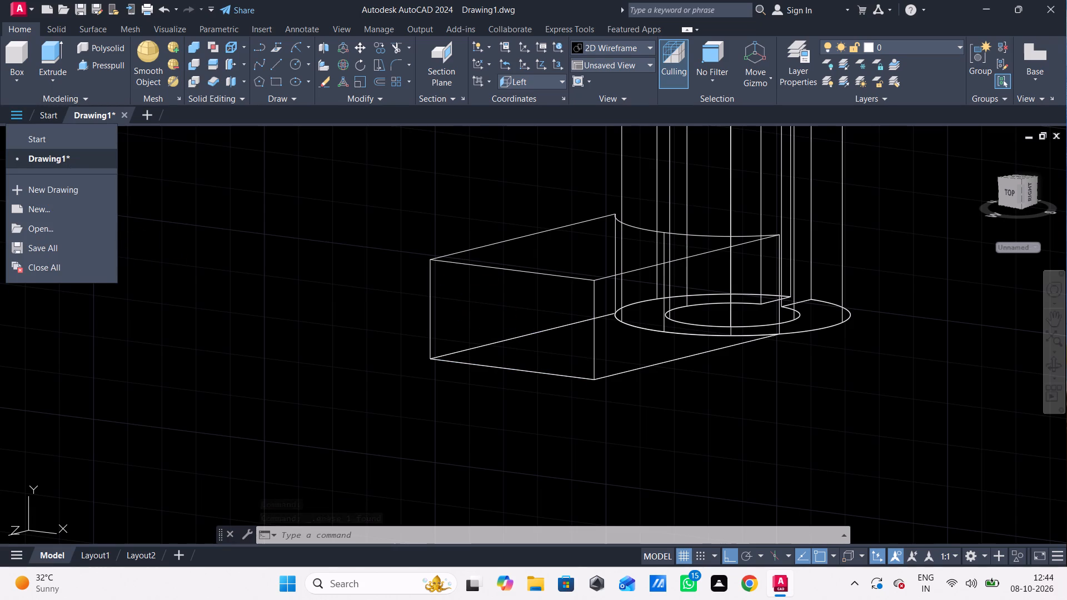
pyautogui.click(12, 114)
pyautogui.click(37, 132)
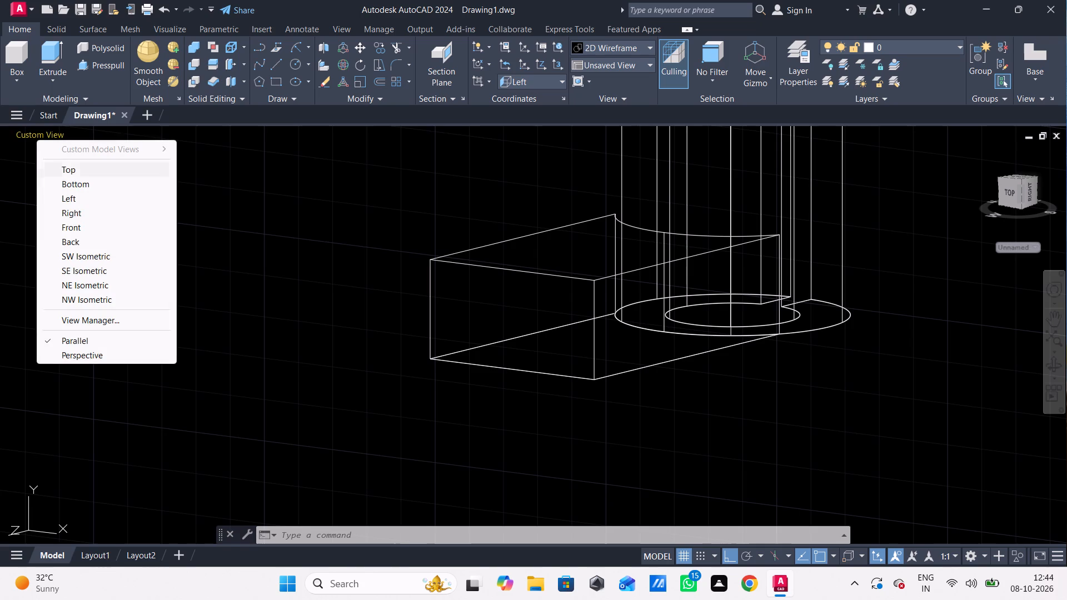
pyautogui.click(63, 173)
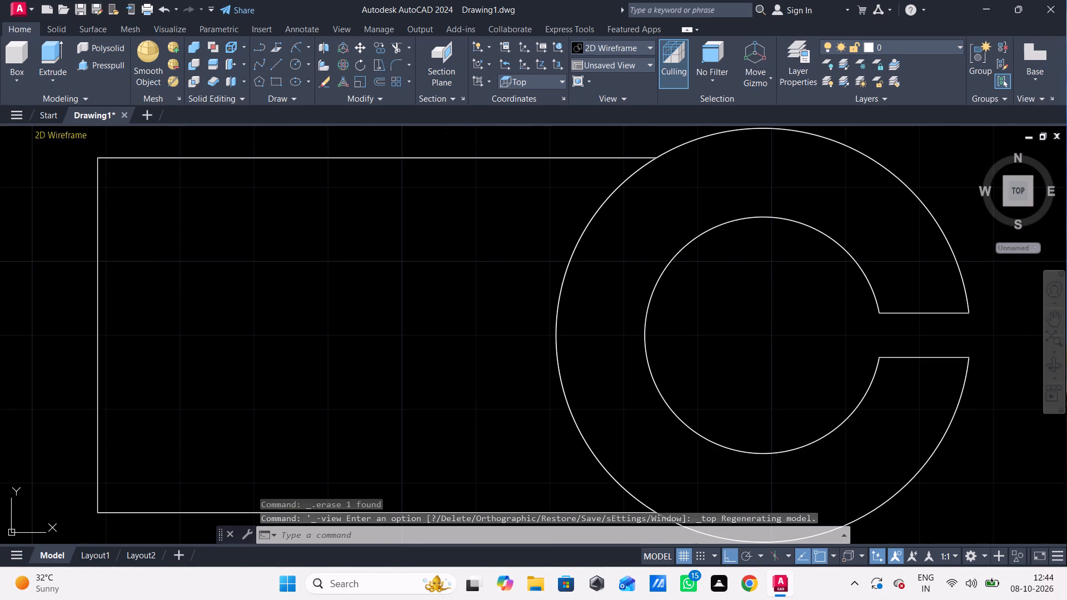
# Inspect the model in SW Isometric with the Conceptual visual style, and return to the 2D Wireframe Top view.
pyautogui.click(24, 131)
pyautogui.click(14, 135)
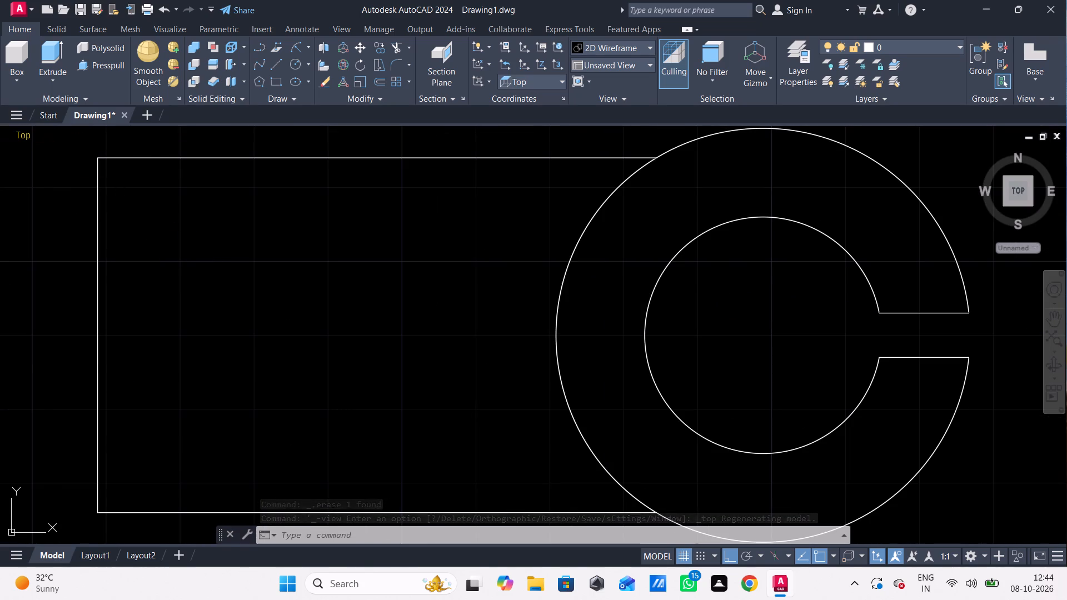
pyautogui.click(54, 253)
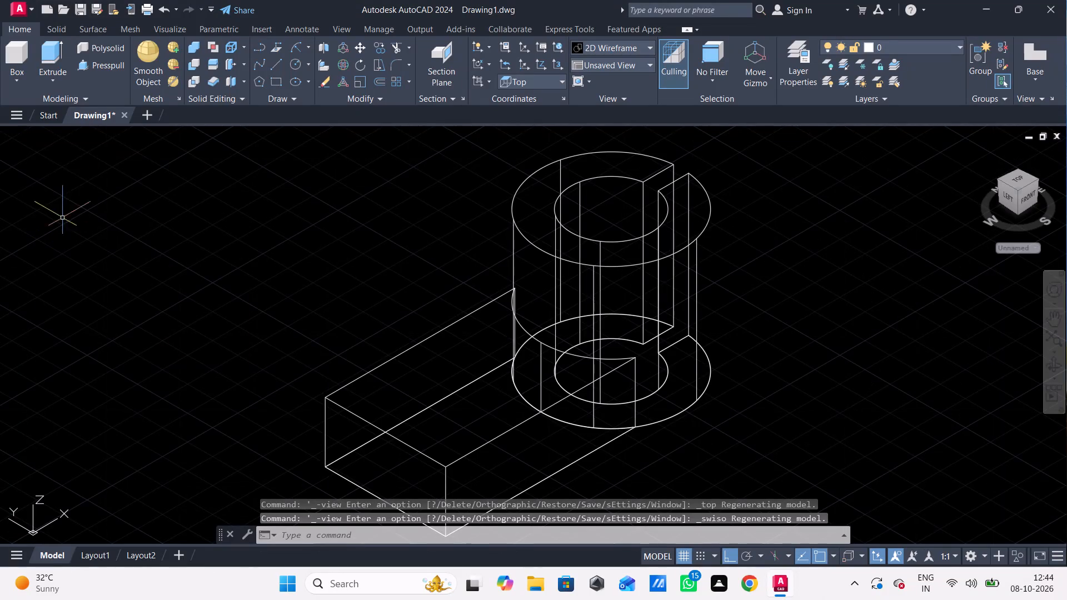
pyautogui.click(70, 132)
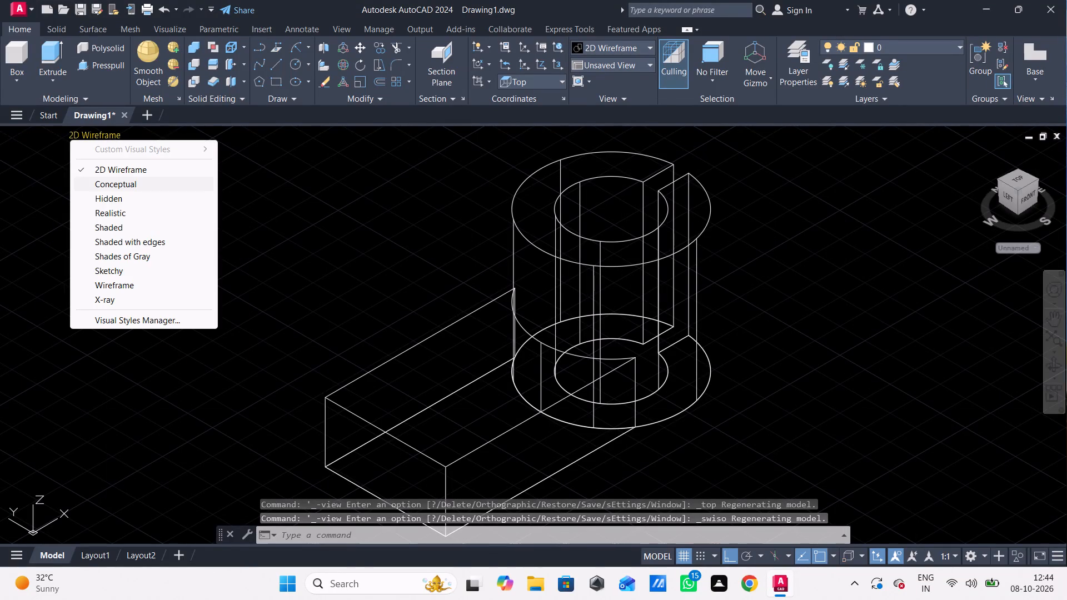
pyautogui.click(102, 188)
pyautogui.scroll(-1, 184, 303)
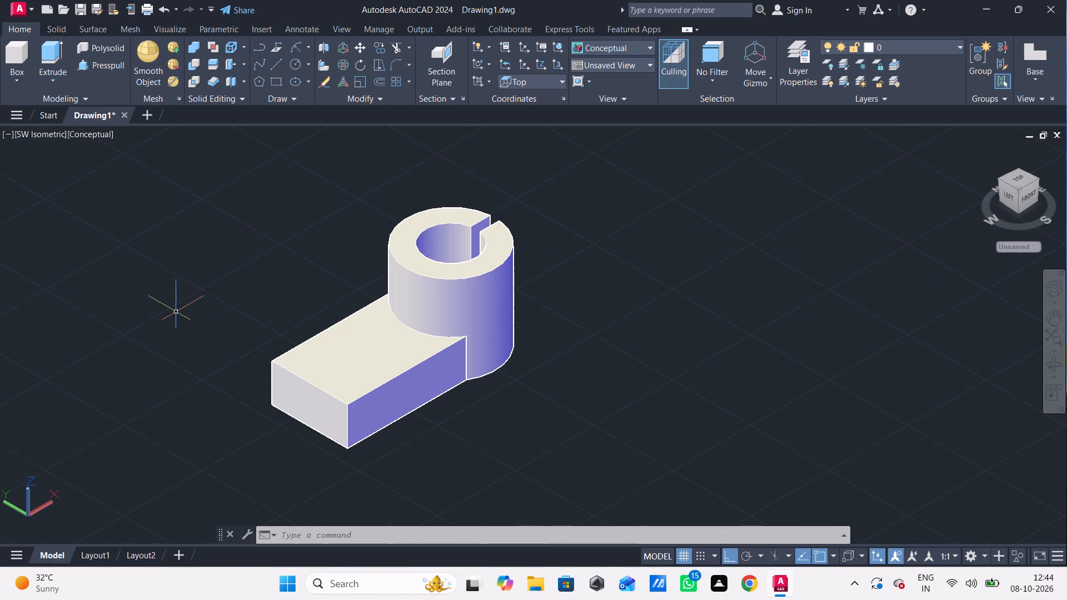
pyautogui.click(95, 139)
pyautogui.click(123, 167)
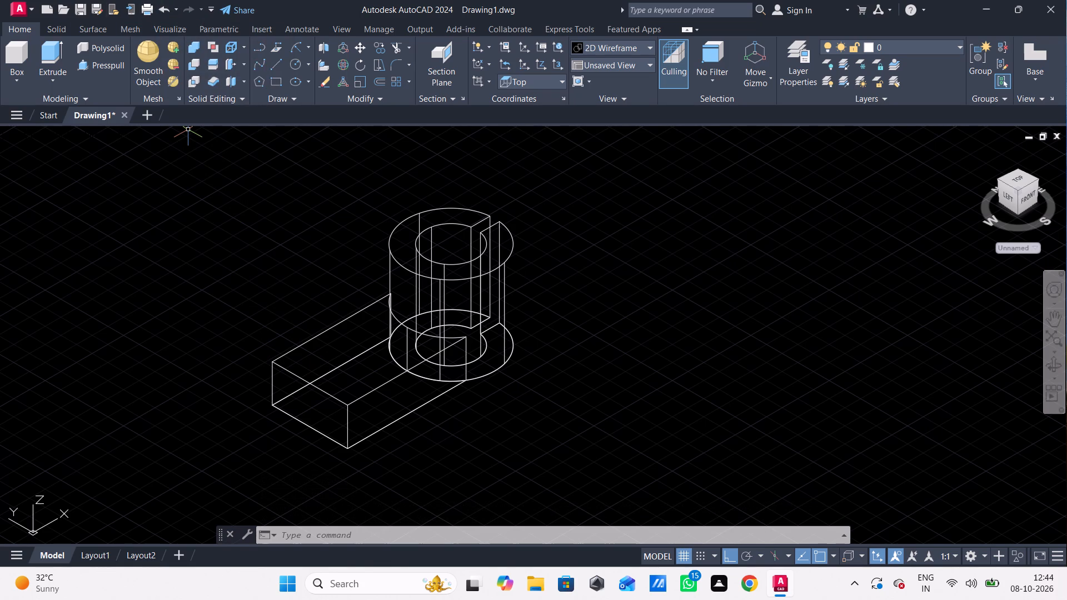
pyautogui.tripleClick(163, 11)
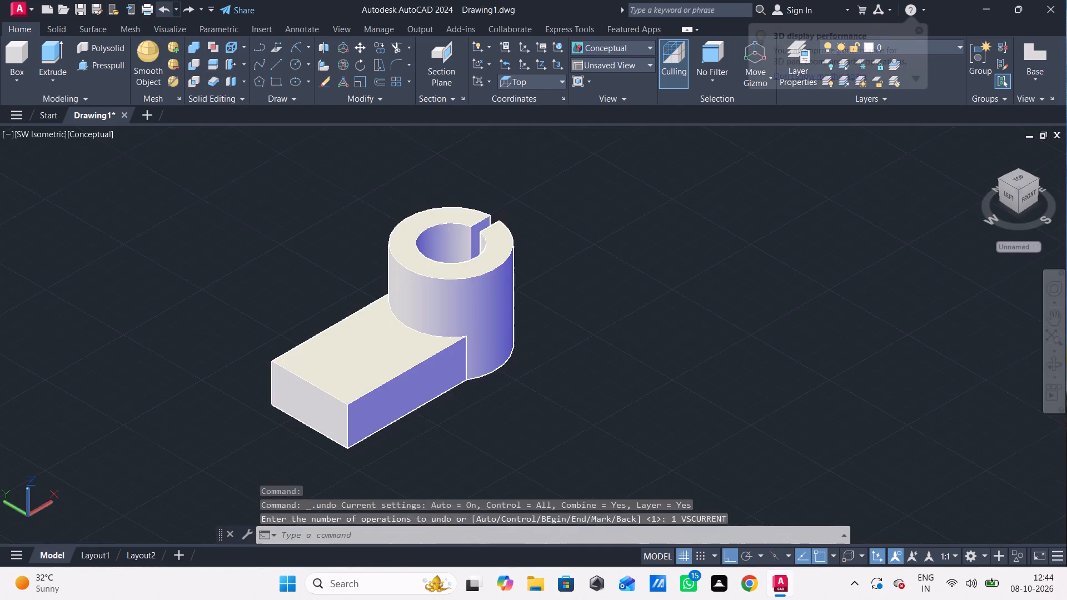
pyautogui.click(163, 11)
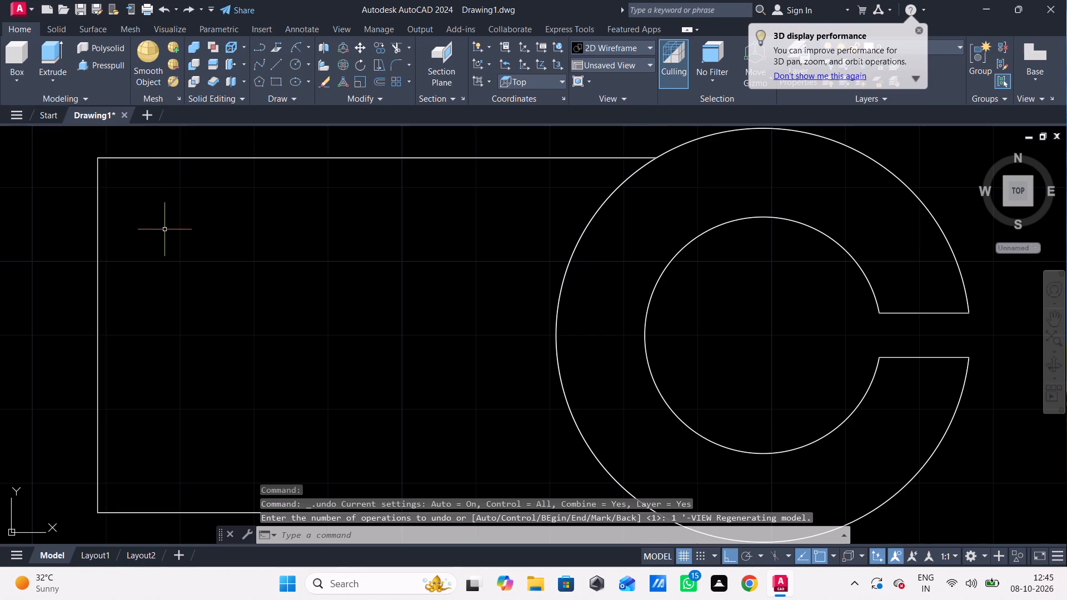
# Draw connected lines from the arm's upper outer corner: 8 down the end edge, 40 towards the ring, 32 down and 40 back.
pyautogui.press('l')
pyautogui.press('Return')
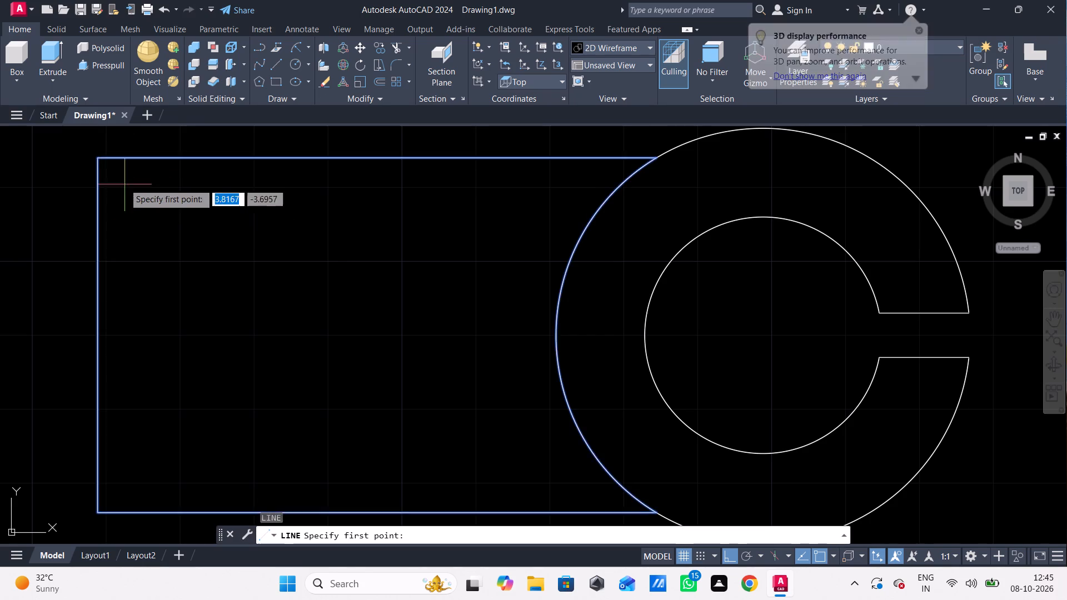
pyautogui.click(99, 158)
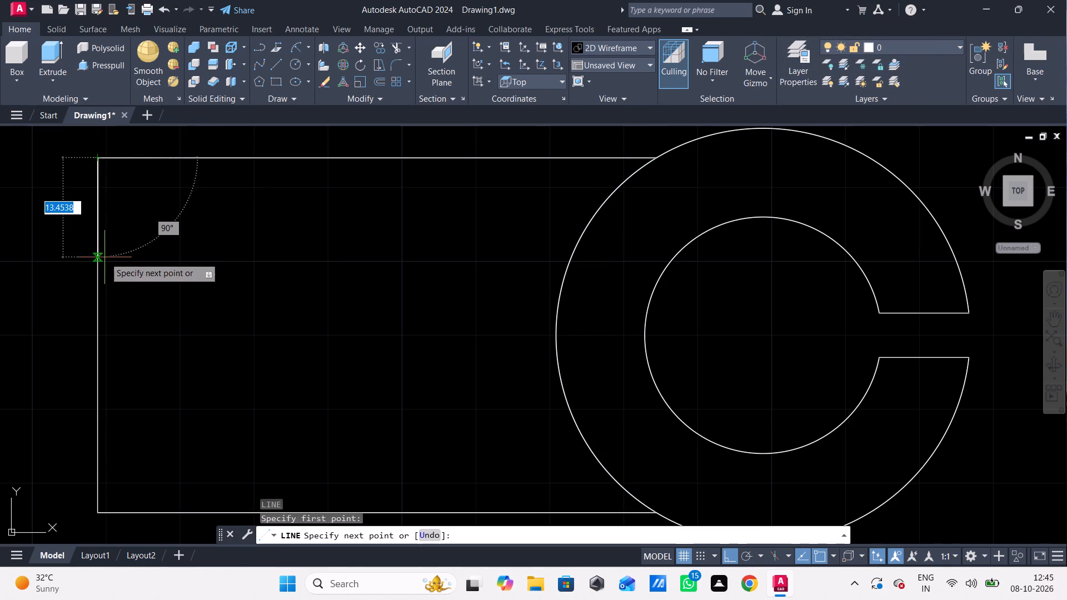
pyautogui.press('8')
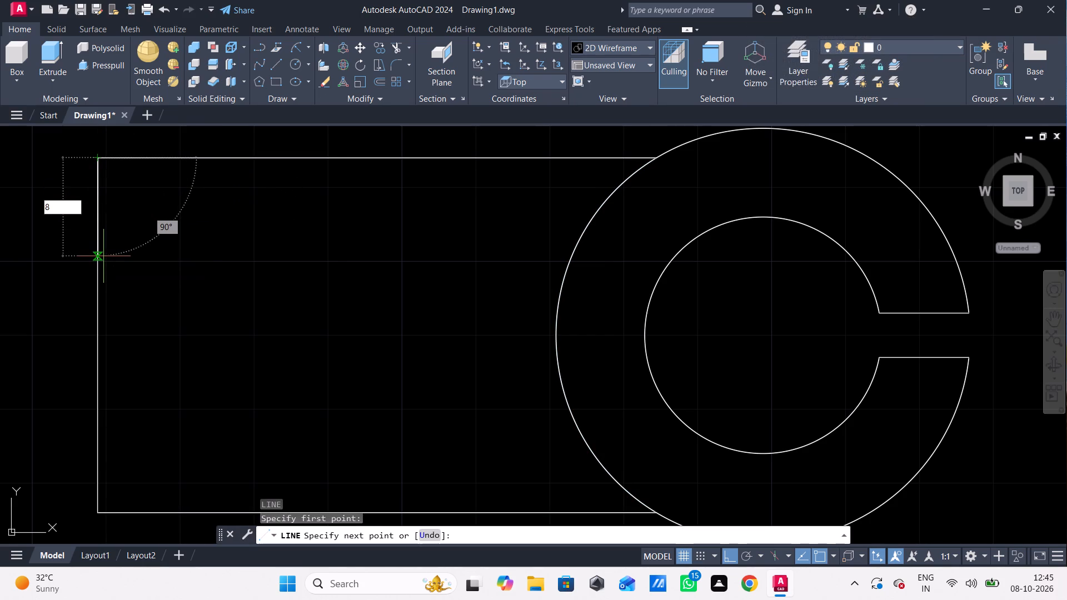
pyautogui.press('Return')
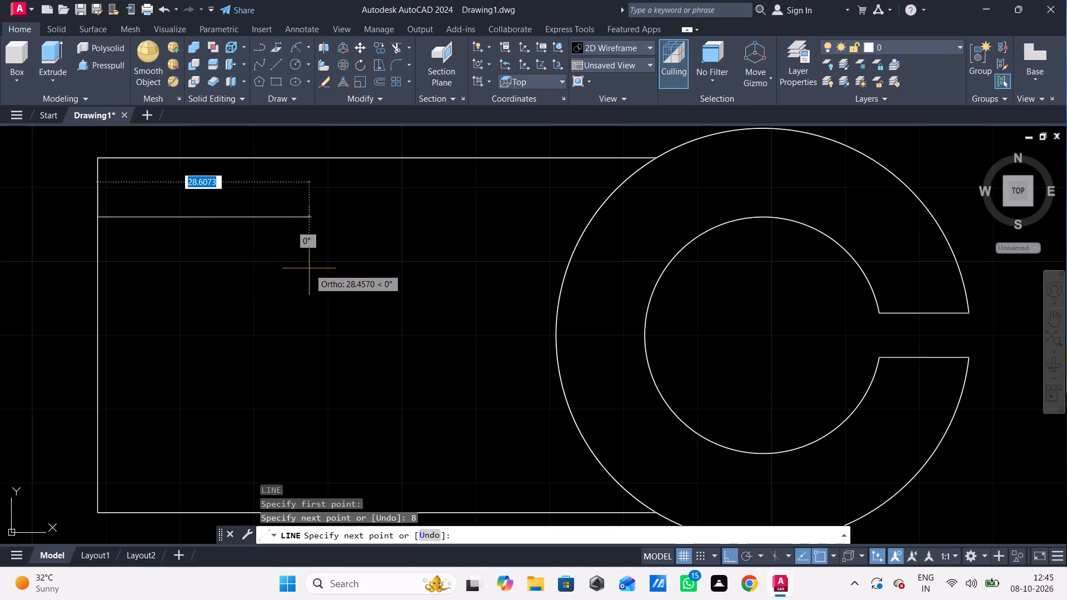
pyautogui.write('40')
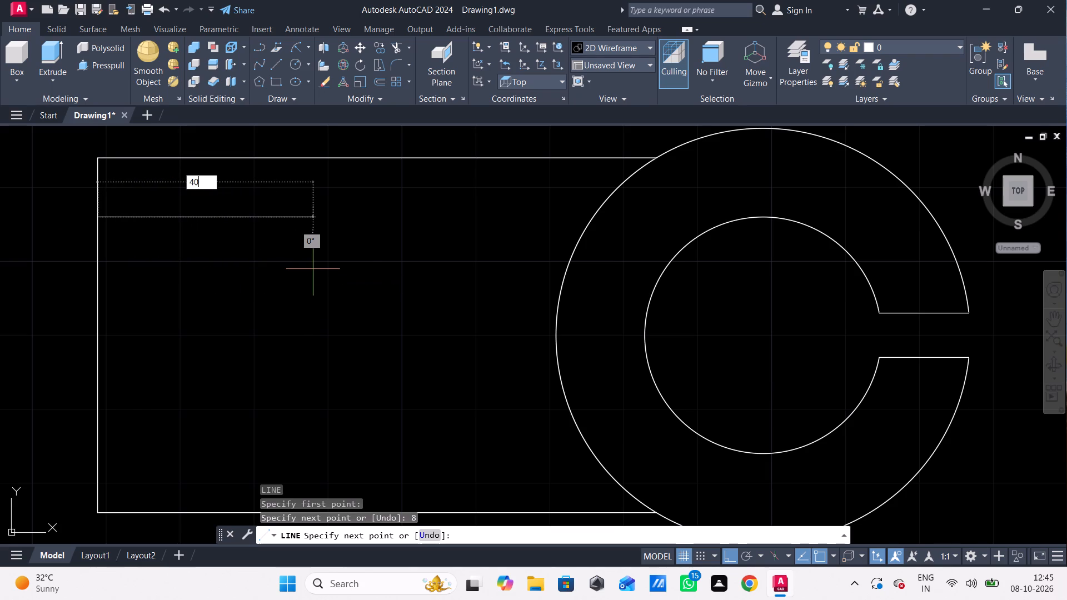
pyautogui.press('Return')
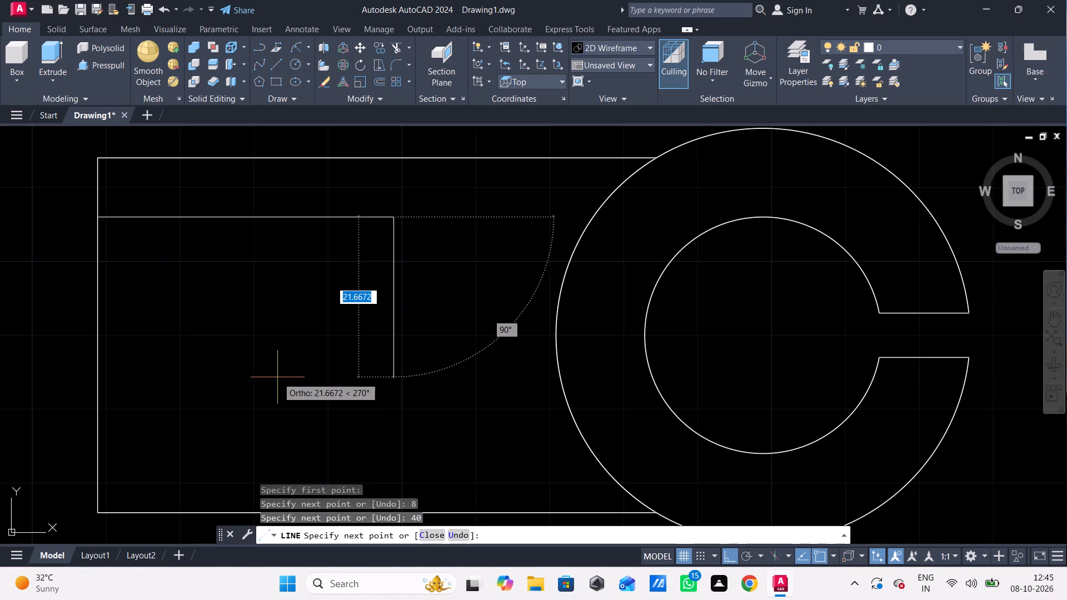
pyautogui.write('35')
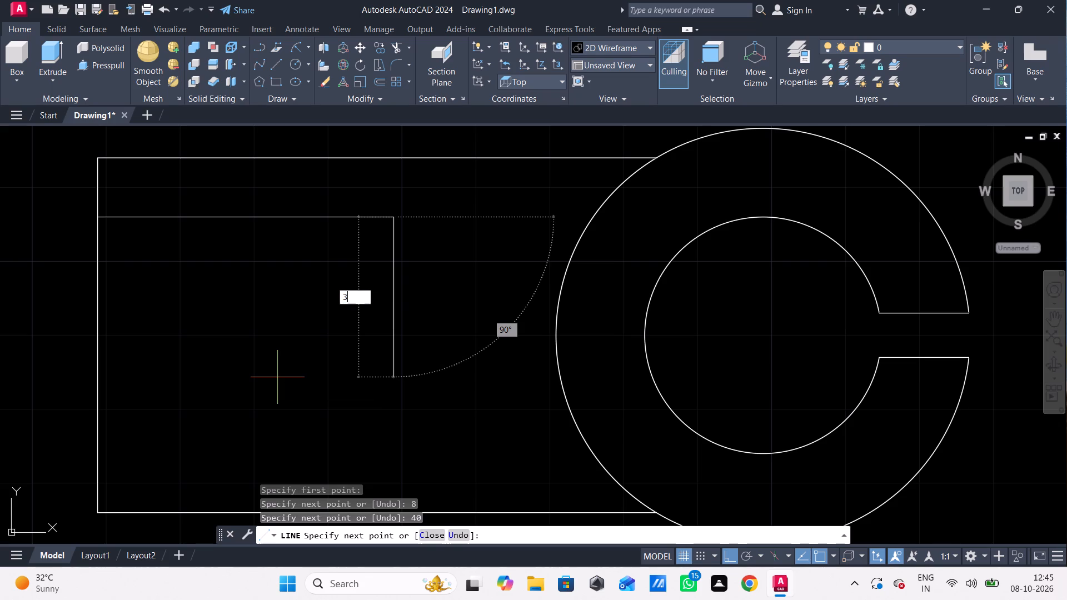
pyautogui.press('BackSpace')
pyautogui.press('2')
pyautogui.press('Return')
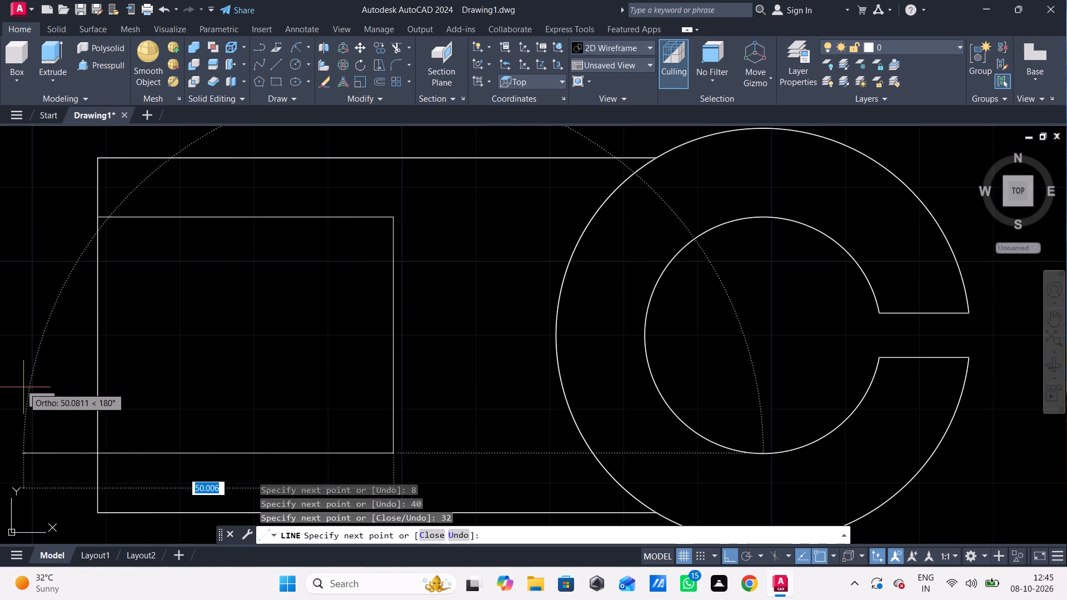
pyautogui.write('40')
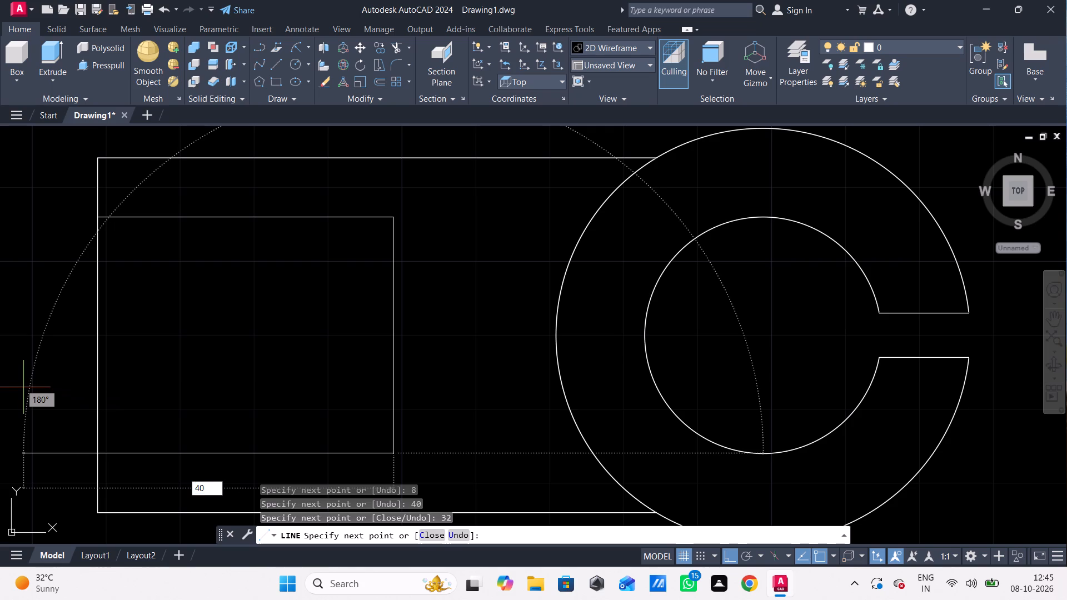
pyautogui.press('Return')
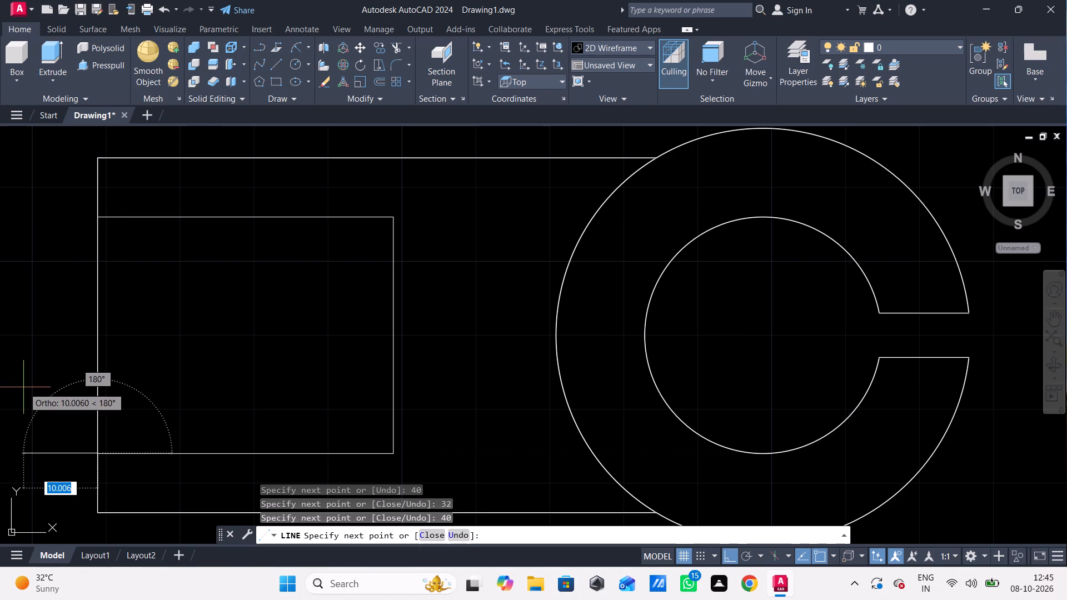
pyautogui.press('Escape')
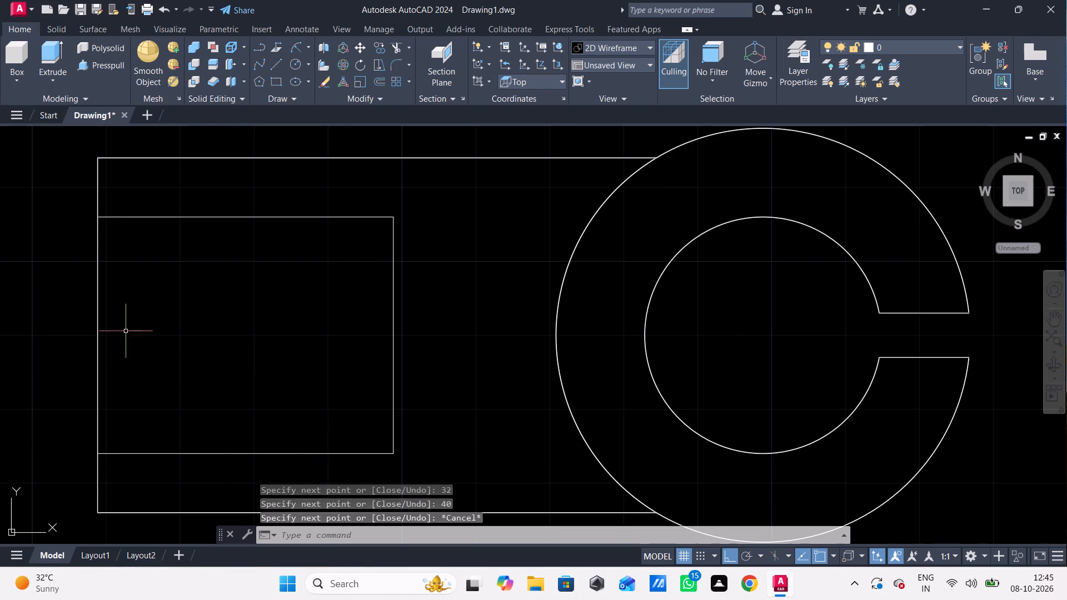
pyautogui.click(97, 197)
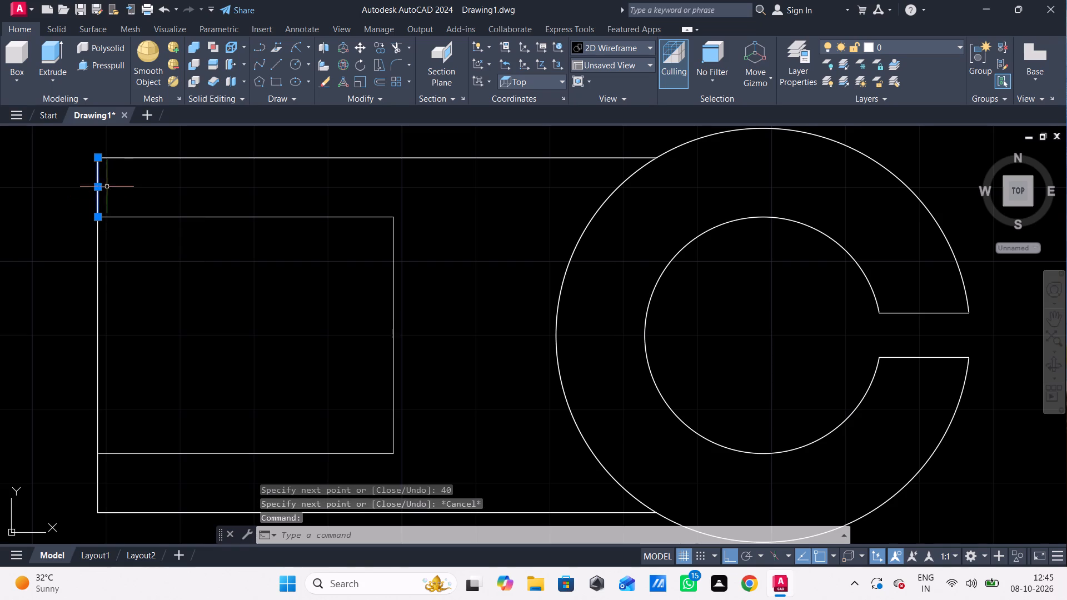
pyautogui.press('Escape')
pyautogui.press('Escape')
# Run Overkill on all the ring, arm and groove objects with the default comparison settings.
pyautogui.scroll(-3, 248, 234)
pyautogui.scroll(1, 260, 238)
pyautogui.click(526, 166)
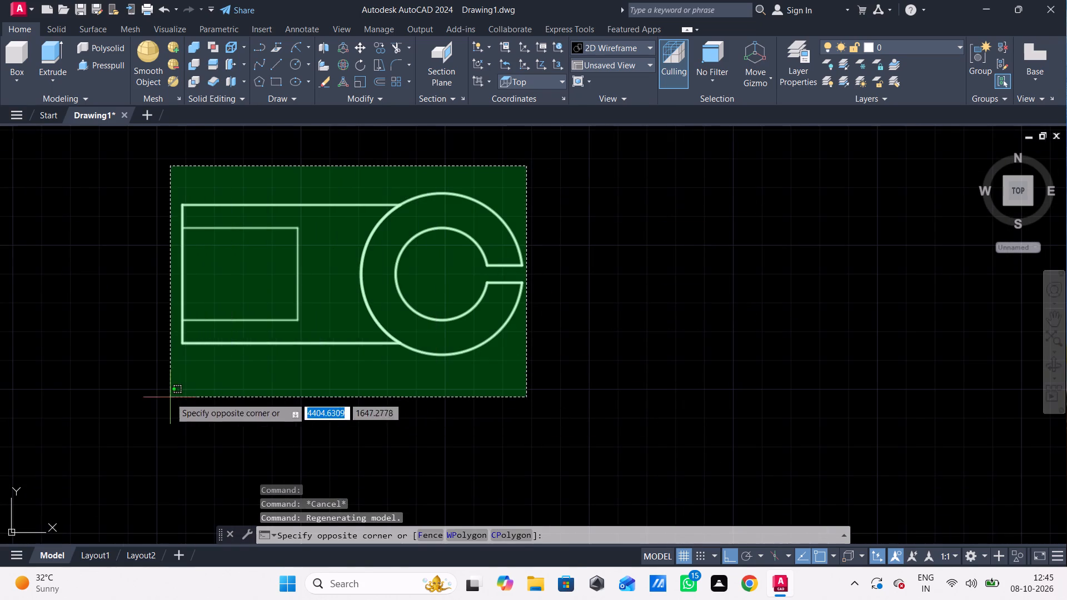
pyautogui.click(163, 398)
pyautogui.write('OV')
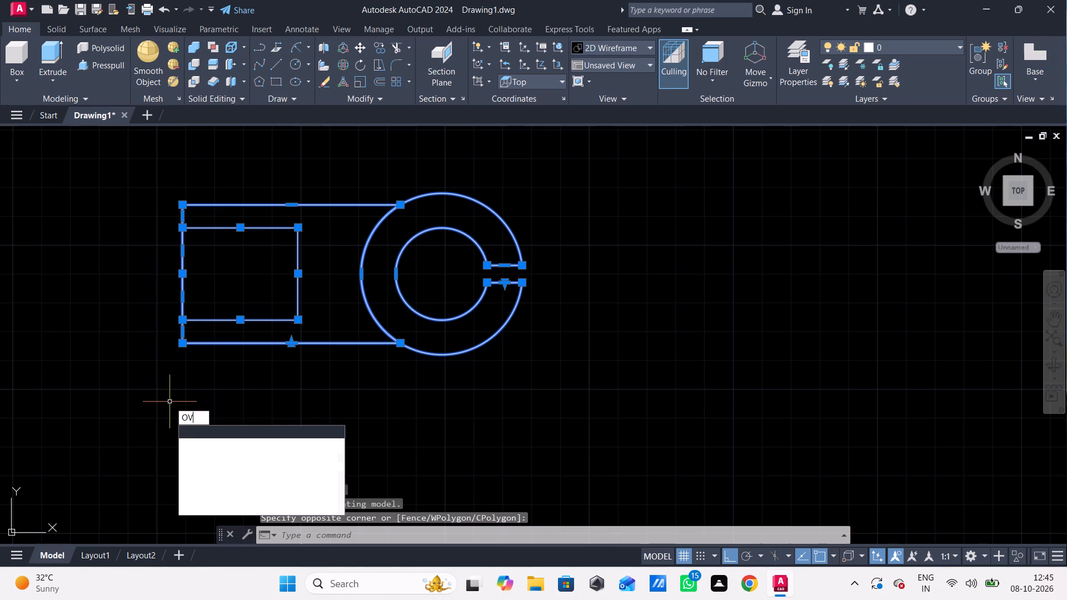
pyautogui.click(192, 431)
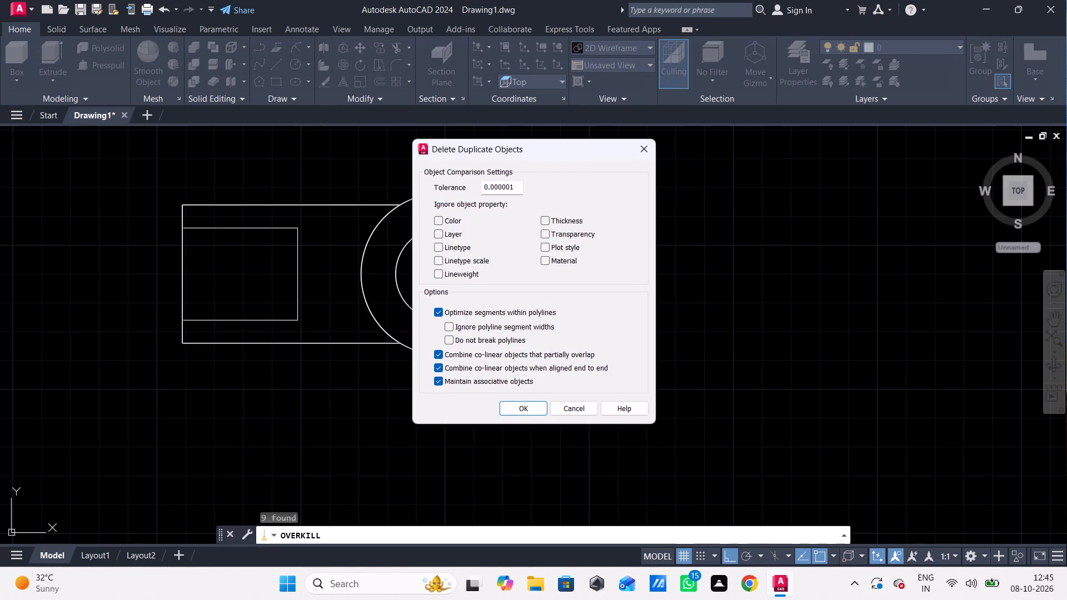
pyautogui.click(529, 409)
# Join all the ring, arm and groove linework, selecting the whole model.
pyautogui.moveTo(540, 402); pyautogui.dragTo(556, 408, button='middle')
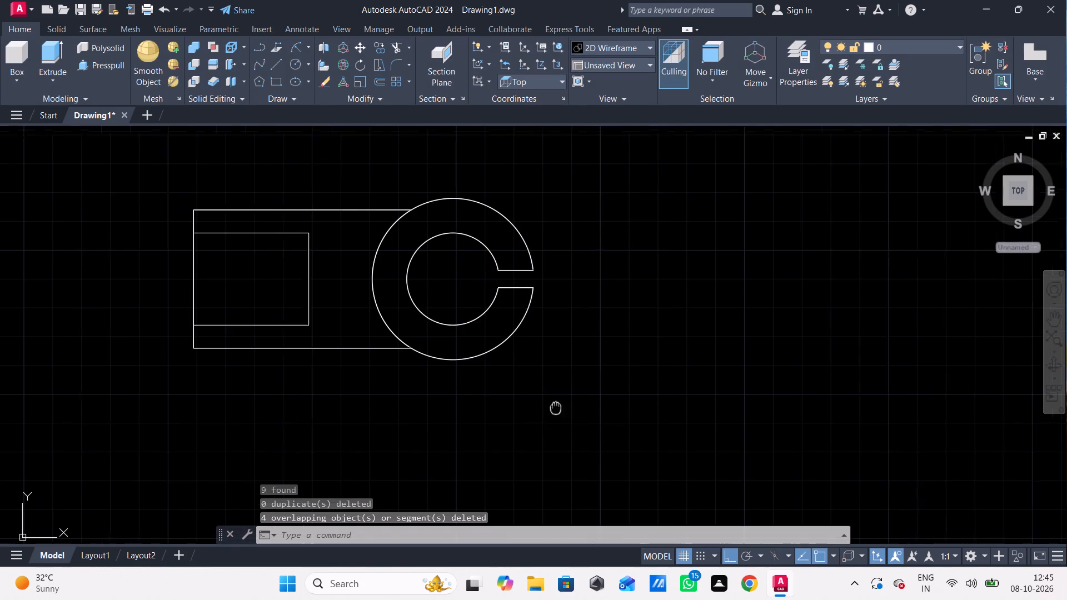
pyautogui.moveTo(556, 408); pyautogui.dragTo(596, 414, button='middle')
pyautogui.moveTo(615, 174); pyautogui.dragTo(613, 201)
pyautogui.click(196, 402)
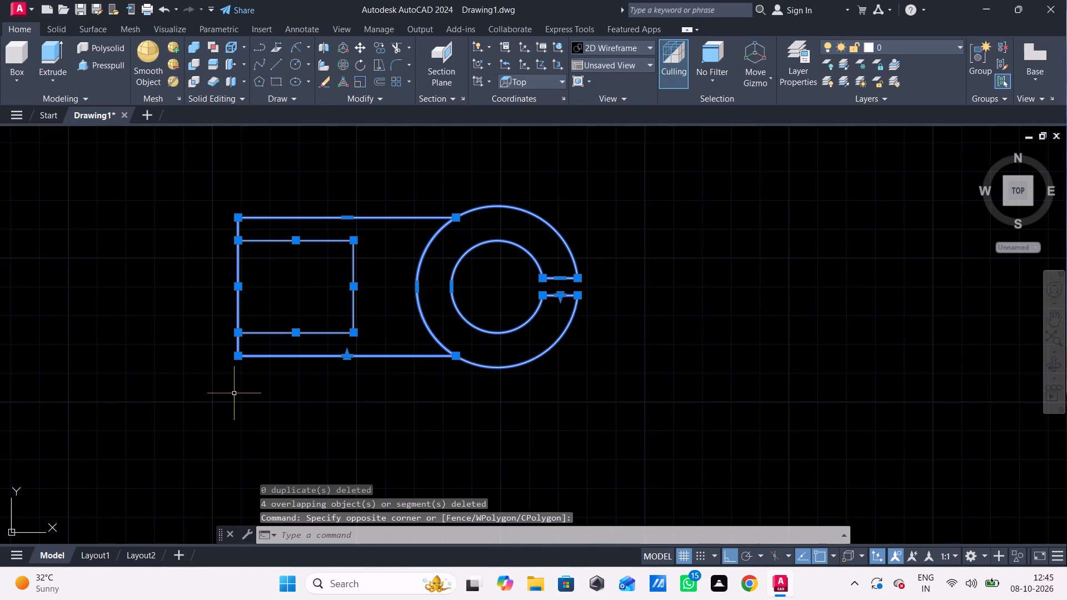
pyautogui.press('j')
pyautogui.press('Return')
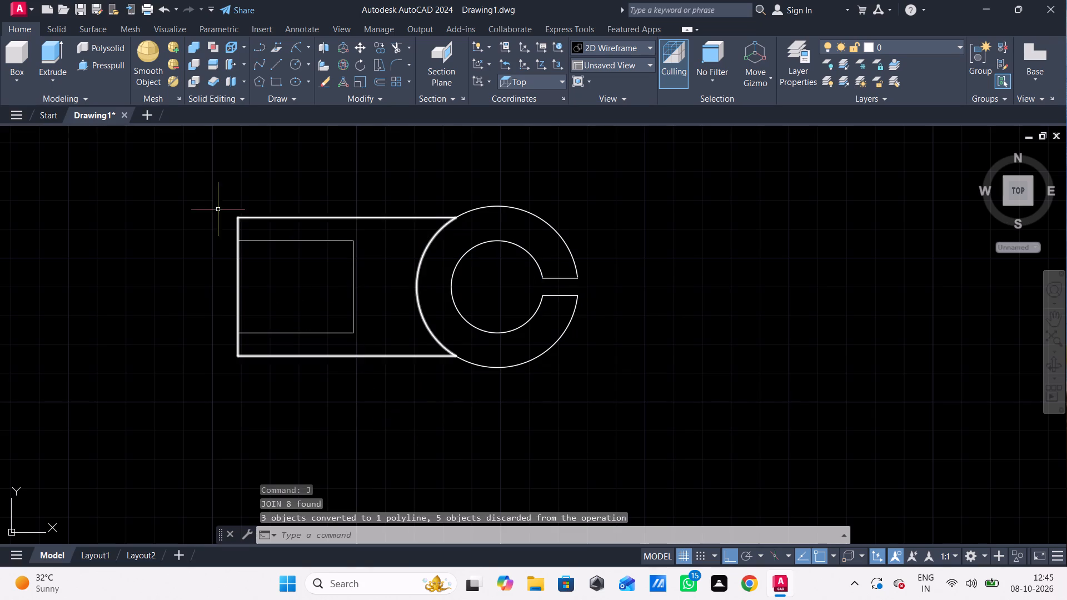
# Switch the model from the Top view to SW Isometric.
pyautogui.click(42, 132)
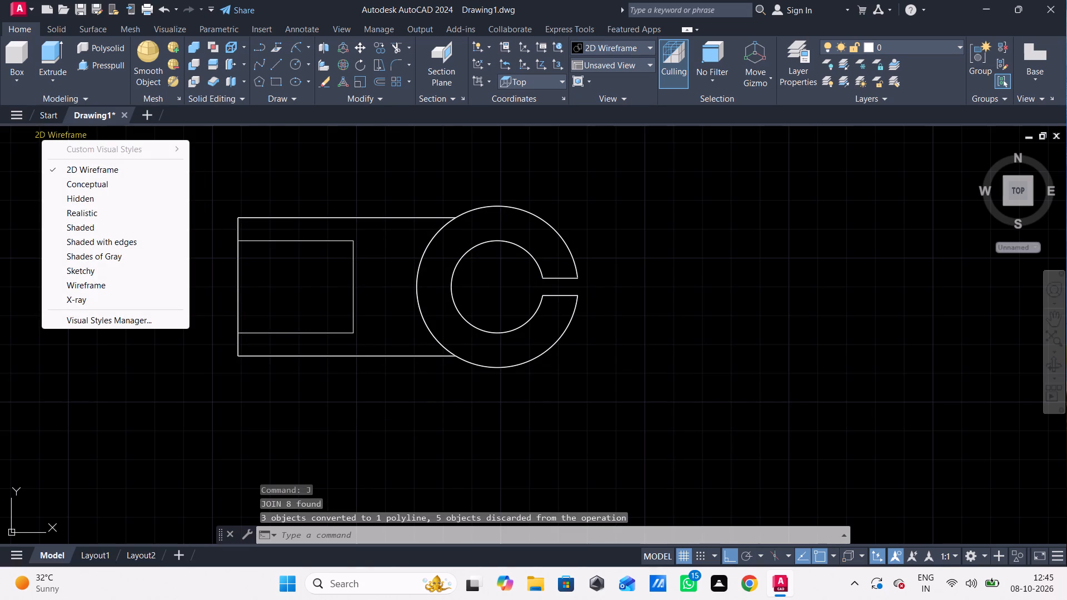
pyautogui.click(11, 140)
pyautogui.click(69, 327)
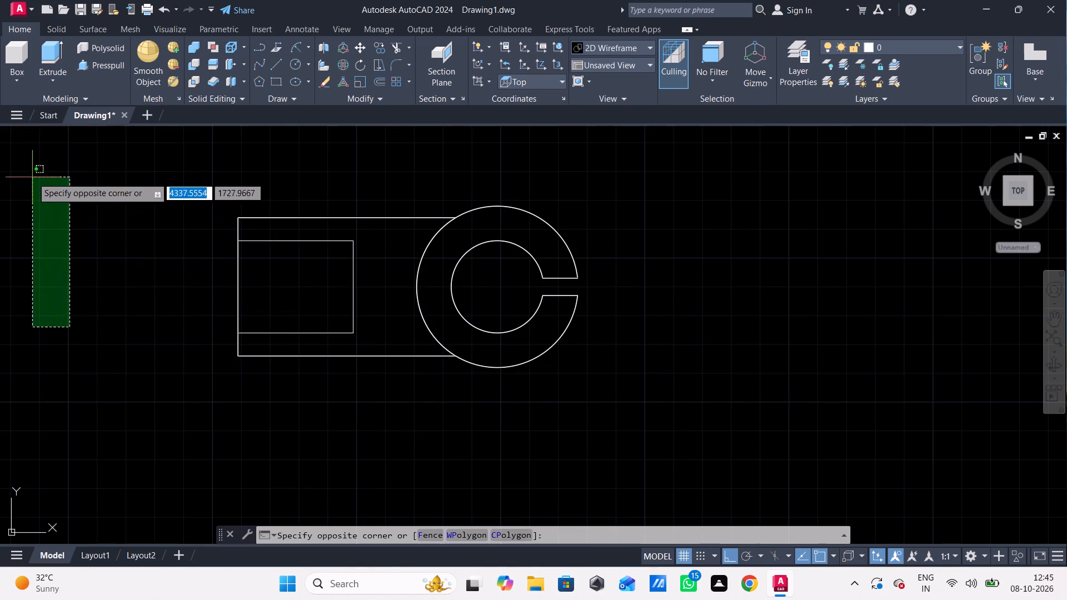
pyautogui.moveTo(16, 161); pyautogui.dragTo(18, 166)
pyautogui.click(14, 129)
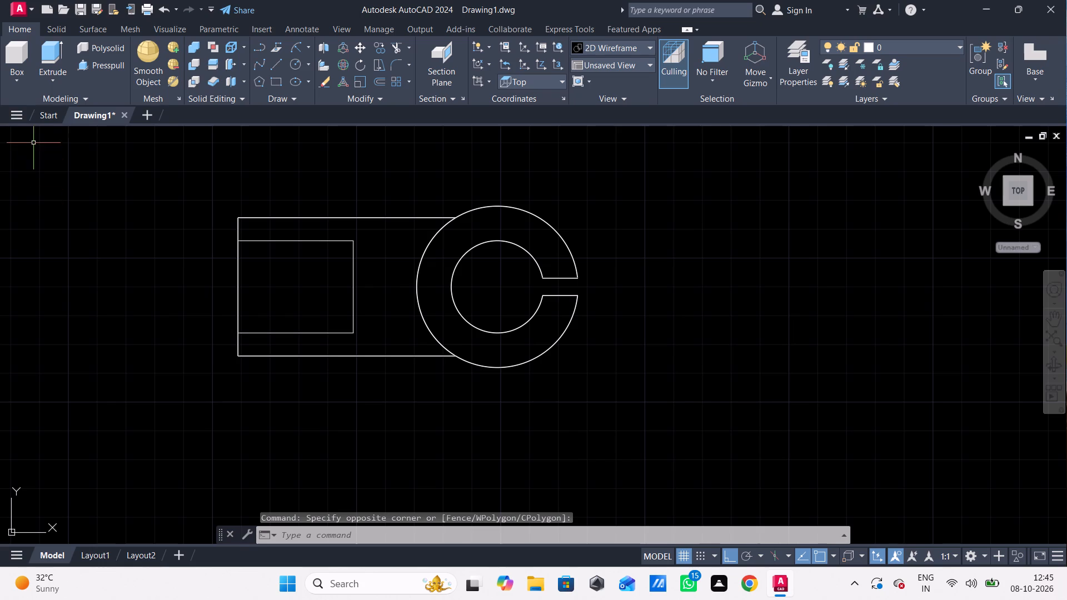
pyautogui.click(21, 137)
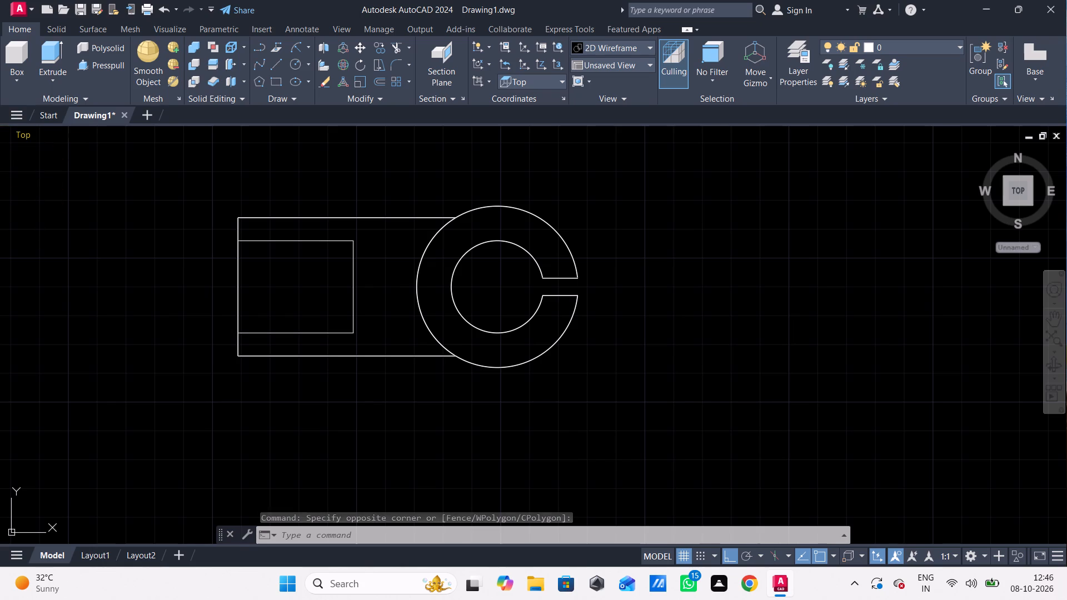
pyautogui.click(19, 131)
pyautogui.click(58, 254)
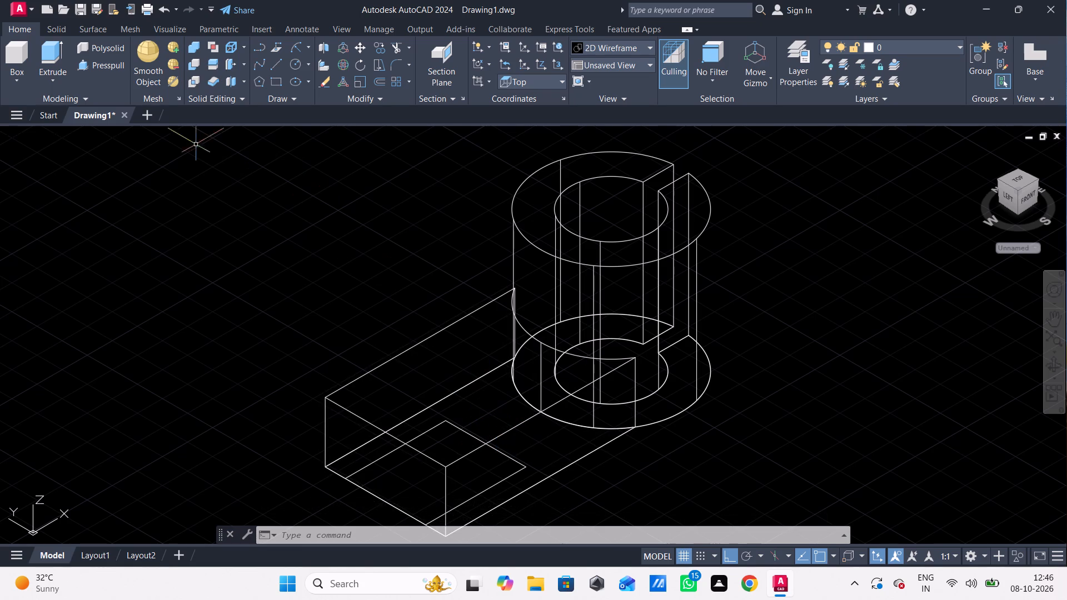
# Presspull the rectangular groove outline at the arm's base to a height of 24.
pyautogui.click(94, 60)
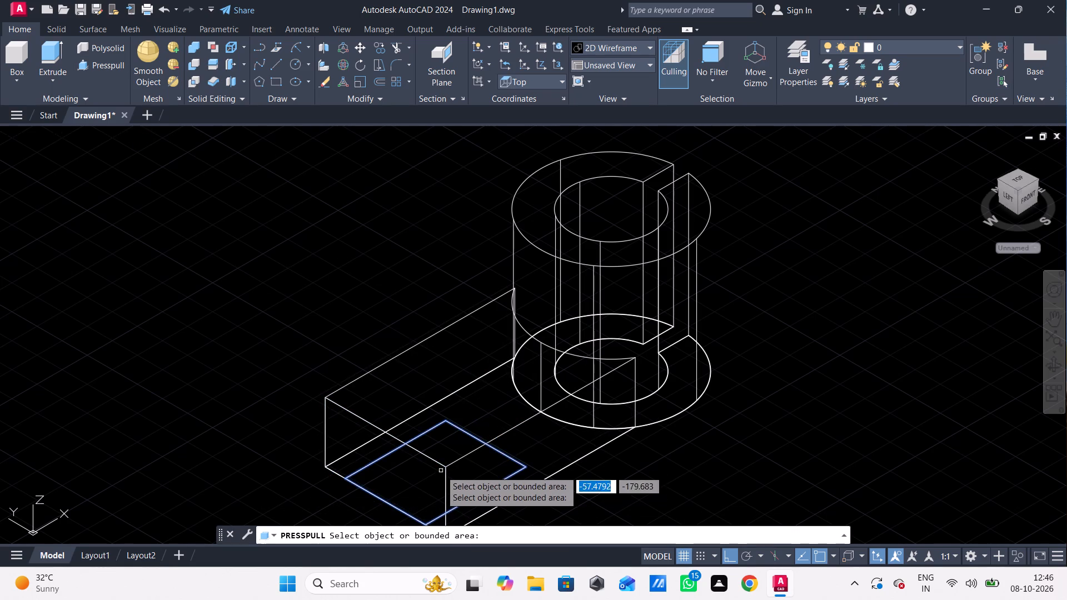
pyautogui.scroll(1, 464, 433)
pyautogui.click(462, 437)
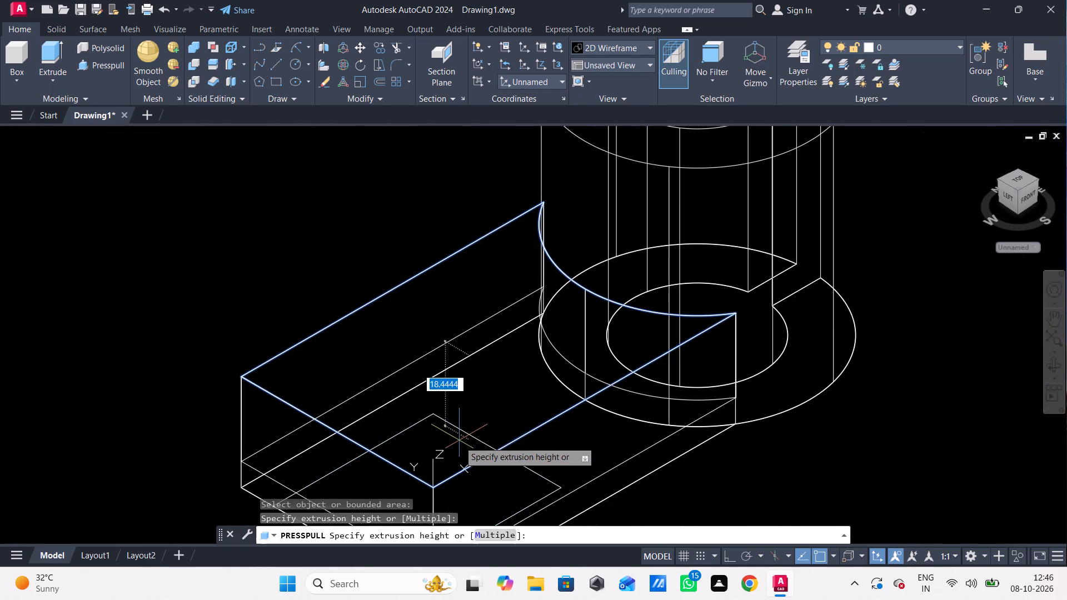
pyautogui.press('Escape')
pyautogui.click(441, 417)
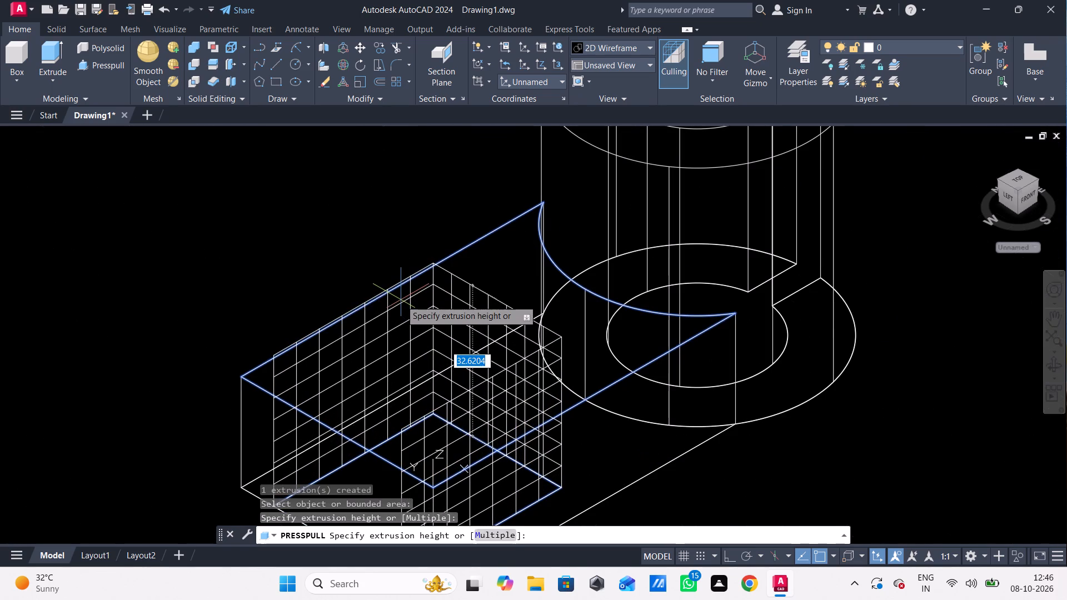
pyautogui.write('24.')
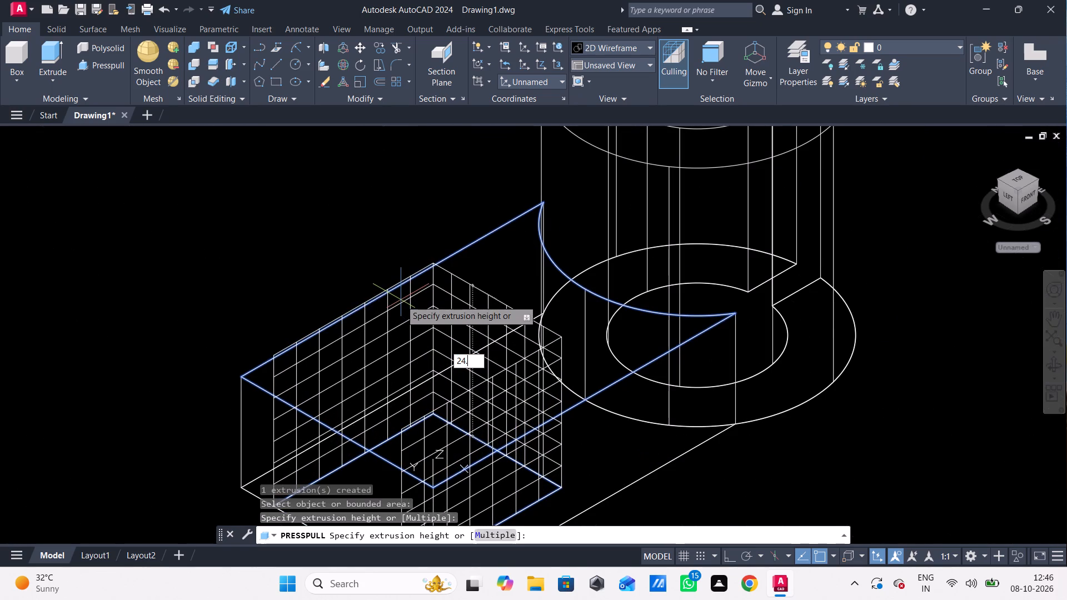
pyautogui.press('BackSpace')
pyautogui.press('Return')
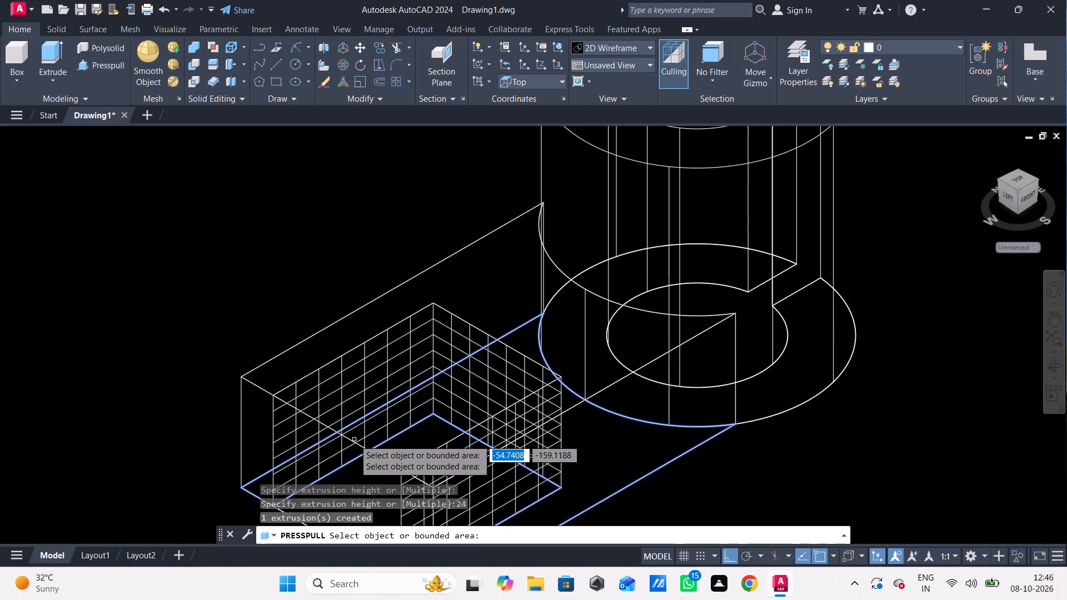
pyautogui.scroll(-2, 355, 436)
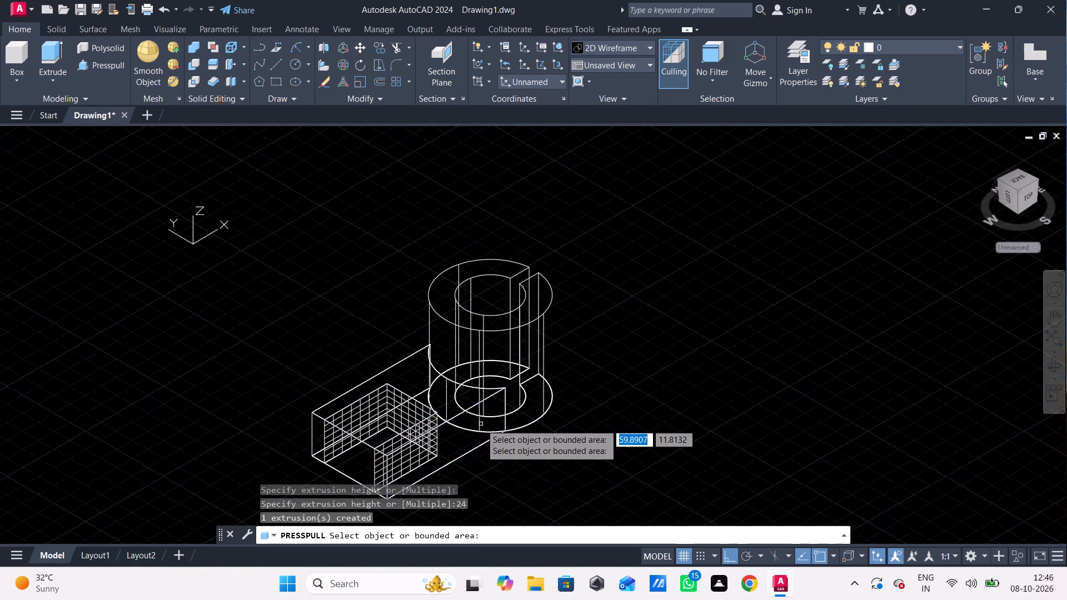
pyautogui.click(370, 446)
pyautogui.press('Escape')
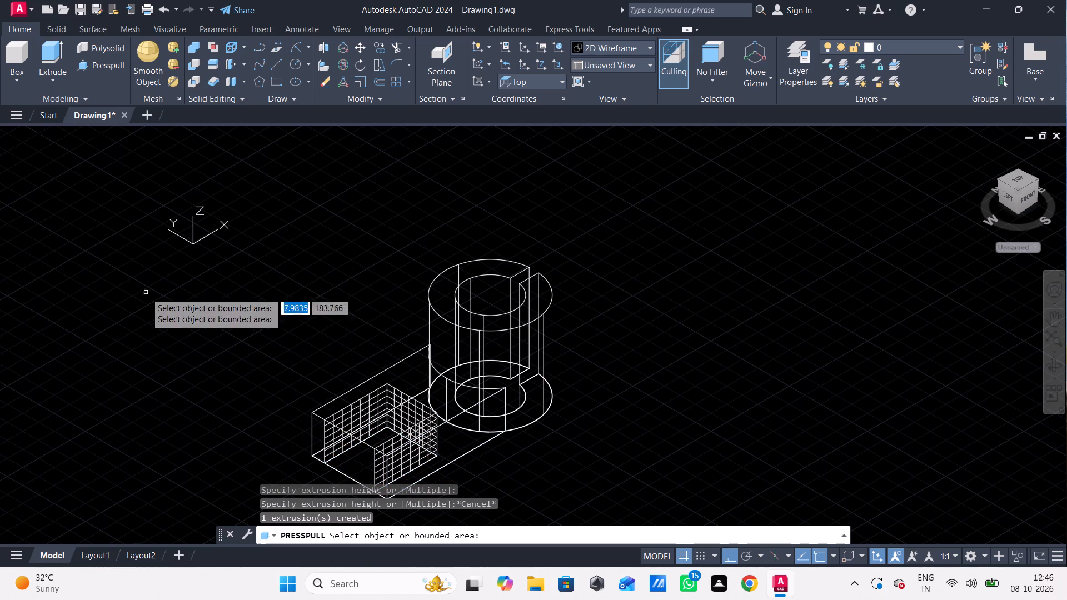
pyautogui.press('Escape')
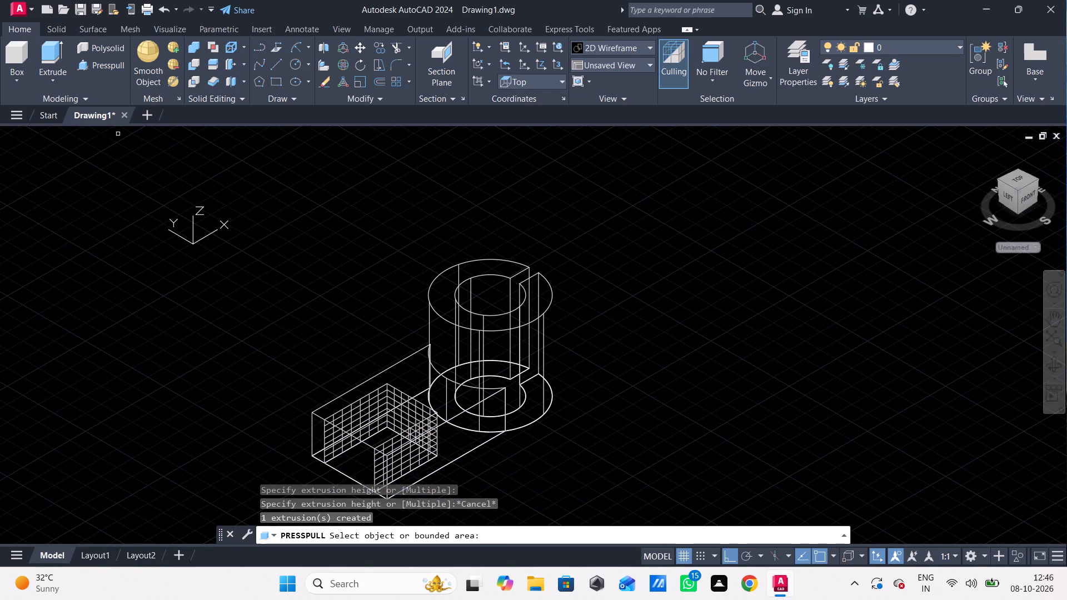
# Inspect the arm and its groove extrusion in the Conceptual visual style.
pyautogui.click(114, 129)
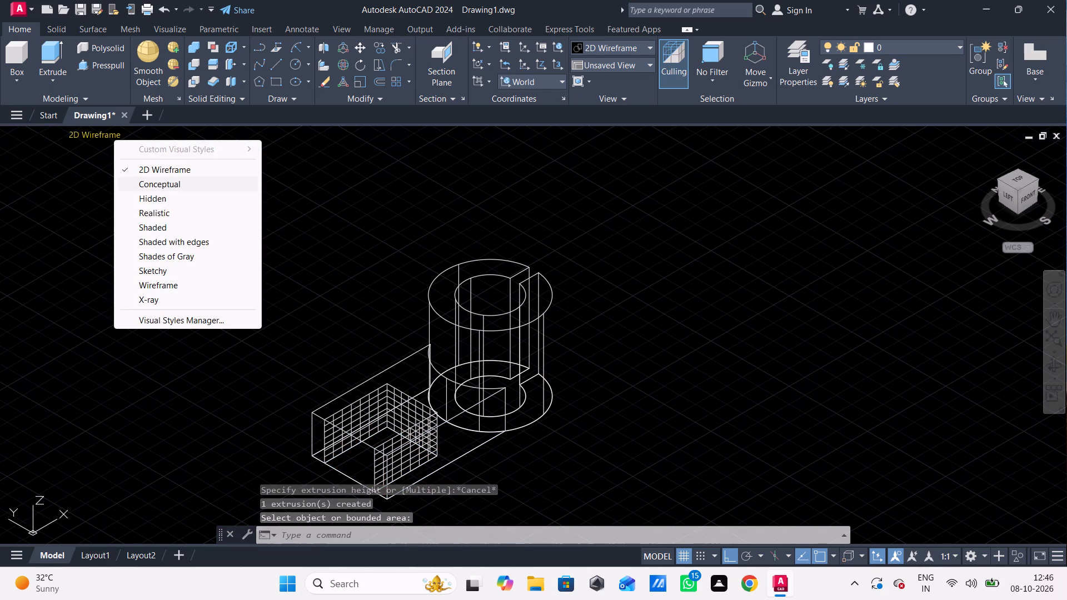
pyautogui.click(141, 184)
pyautogui.click(362, 446)
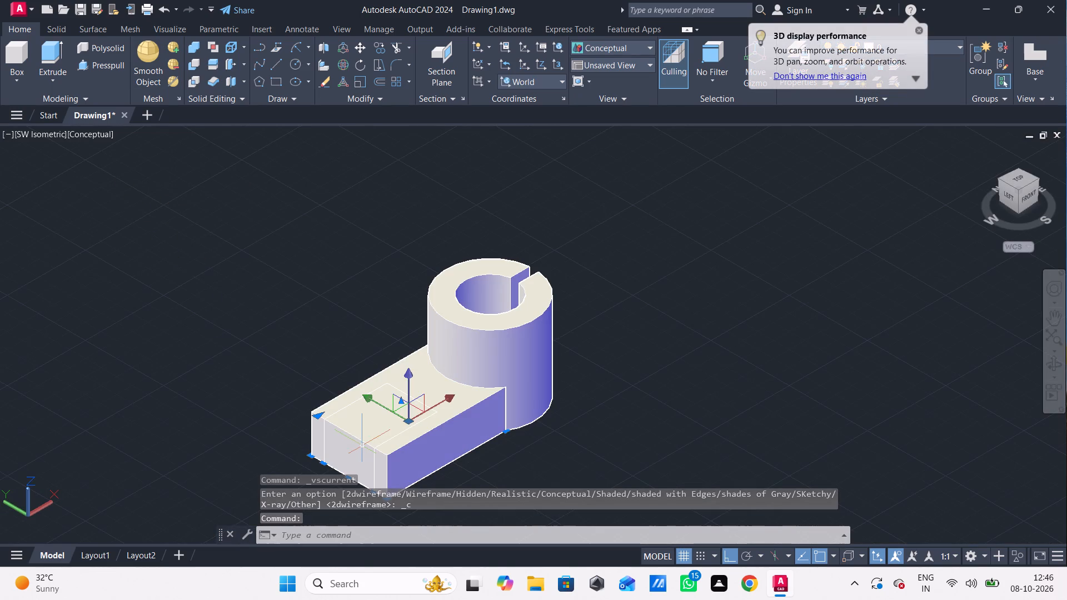
pyautogui.press('Escape')
pyautogui.scroll(1, 371, 435)
pyautogui.click(371, 435)
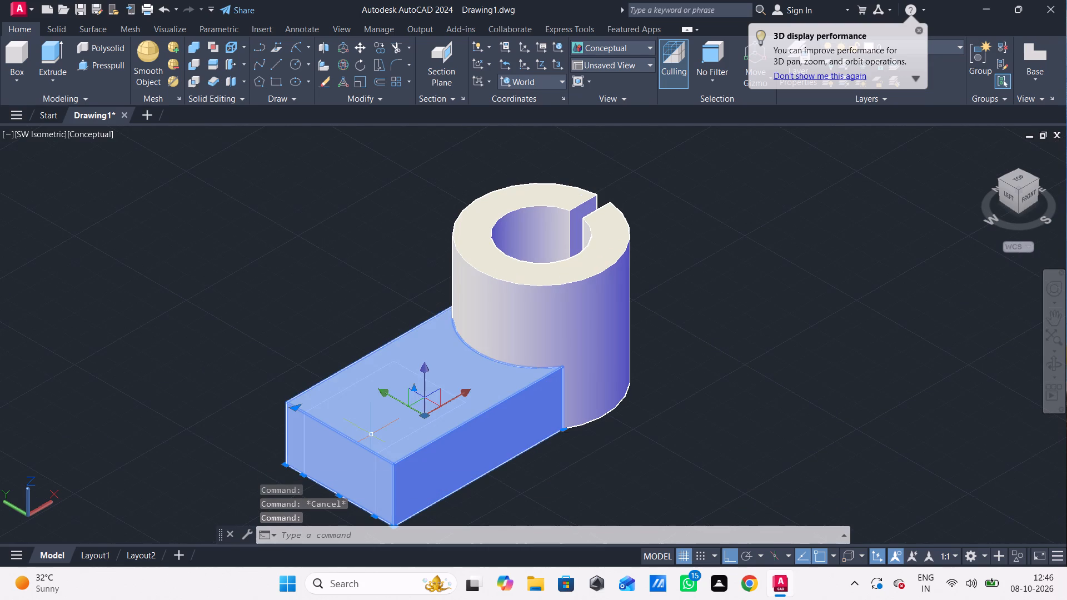
pyautogui.press('Escape')
pyautogui.rightClick(360, 427)
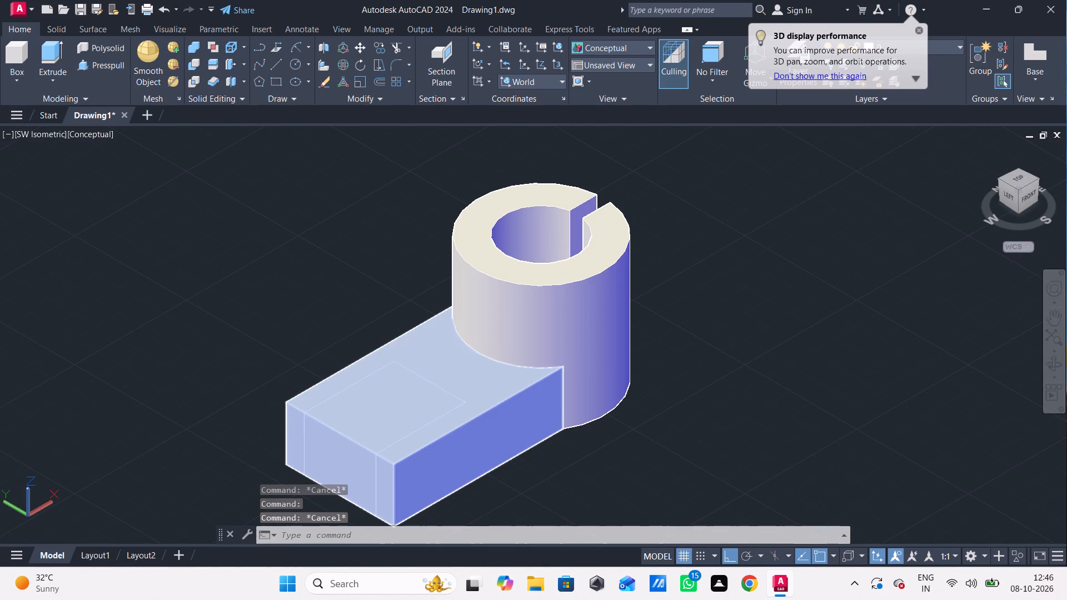
pyautogui.press('Escape')
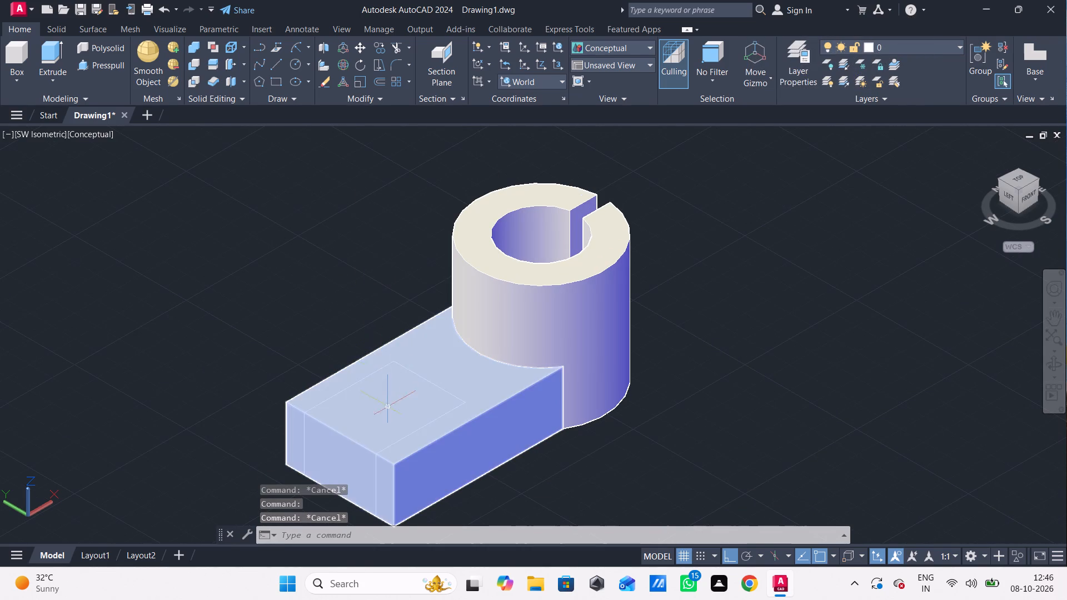
pyautogui.doubleClick(388, 408)
pyautogui.press('Escape')
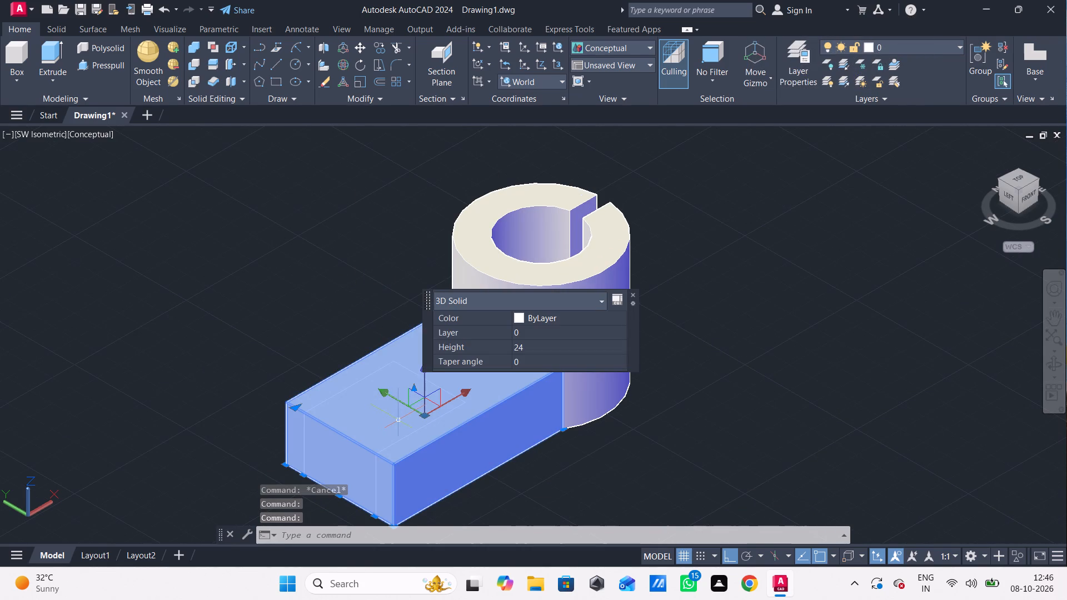
pyautogui.press('Escape')
pyautogui.press('Escape')
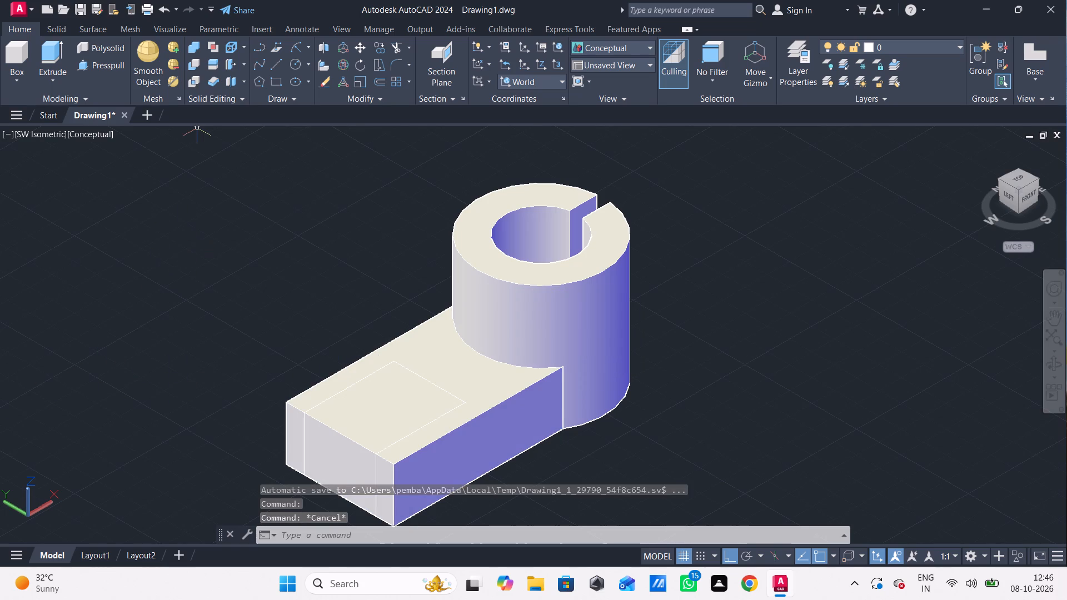
# Undo the groove extrusion, the join, the Overkill cleanup and the groove outline lines, back to before the Top view.
pyautogui.tripleClick(166, 14)
pyautogui.tripleClick(166, 14)
pyautogui.tripleClick(166, 14)
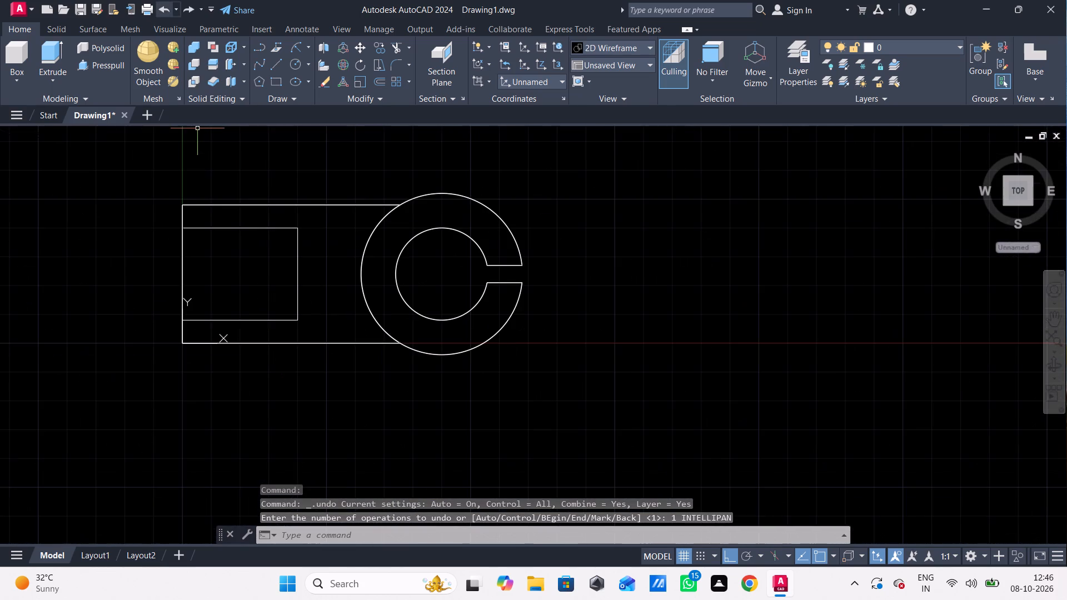
pyautogui.click(166, 11)
pyautogui.click(166, 11)
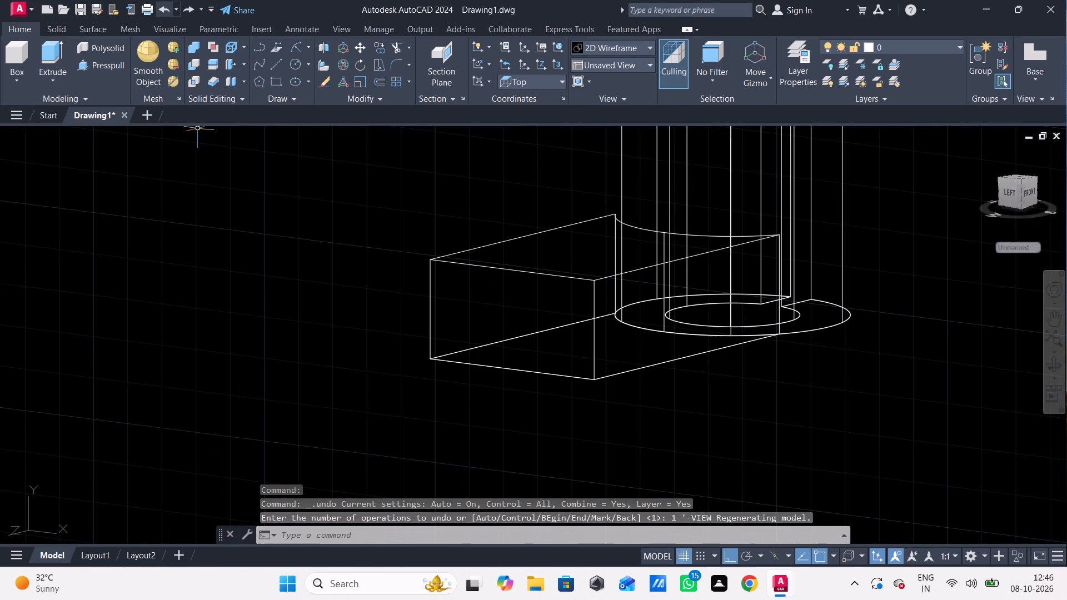
# Undo the deletion and trimming of the half-round end-face profile, back to the full circle in the Left view.
pyautogui.click(166, 11)
pyautogui.click(166, 11)
pyautogui.click(166, 11)
pyautogui.click(166, 11)
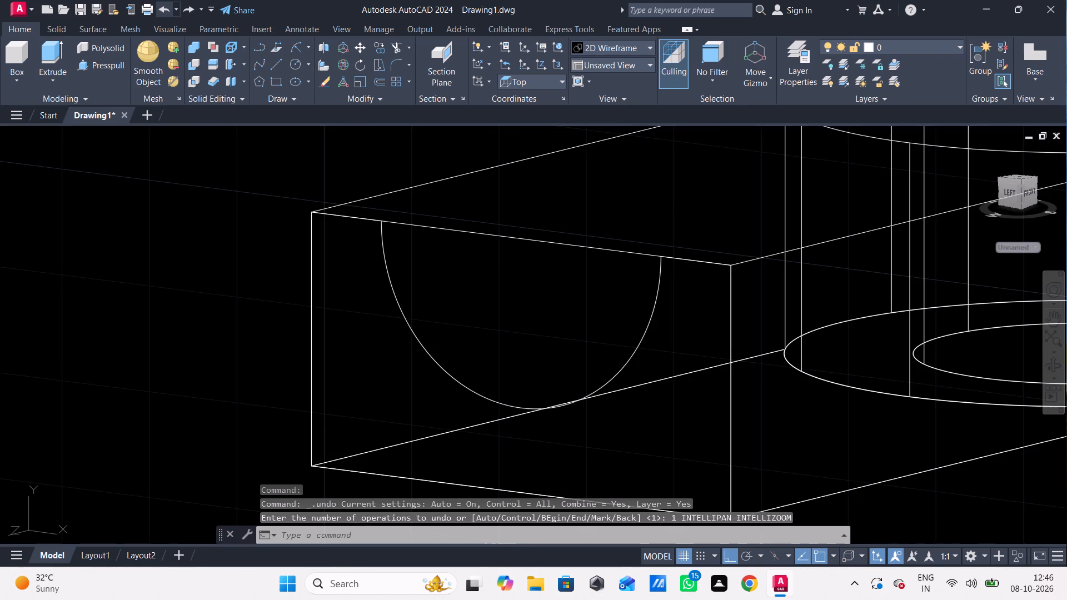
pyautogui.click(166, 11)
pyautogui.tripleClick(166, 11)
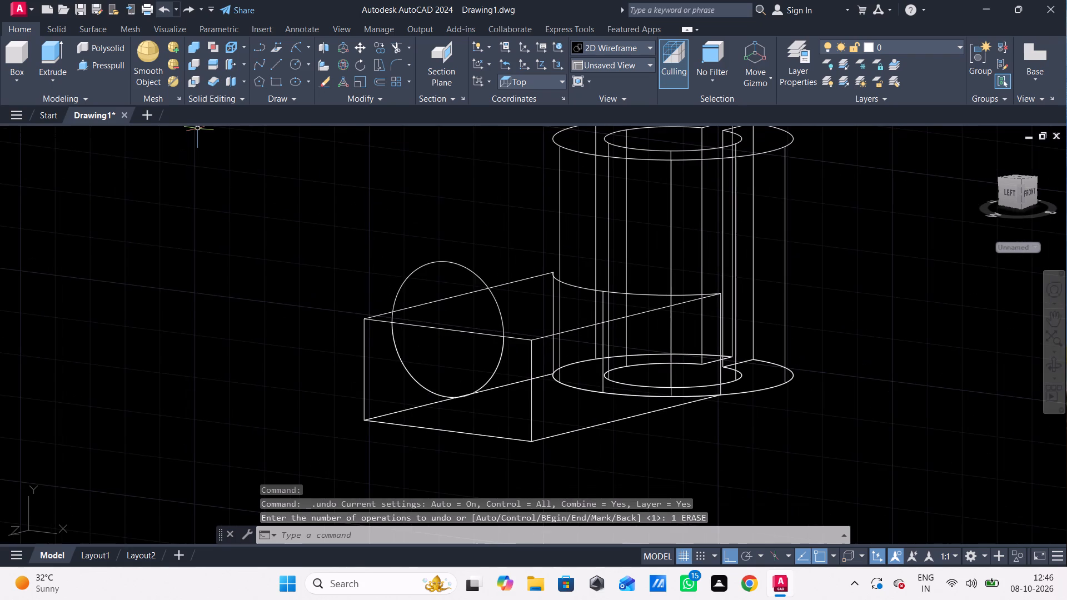
pyautogui.tripleClick(166, 11)
pyautogui.tripleClick(166, 11)
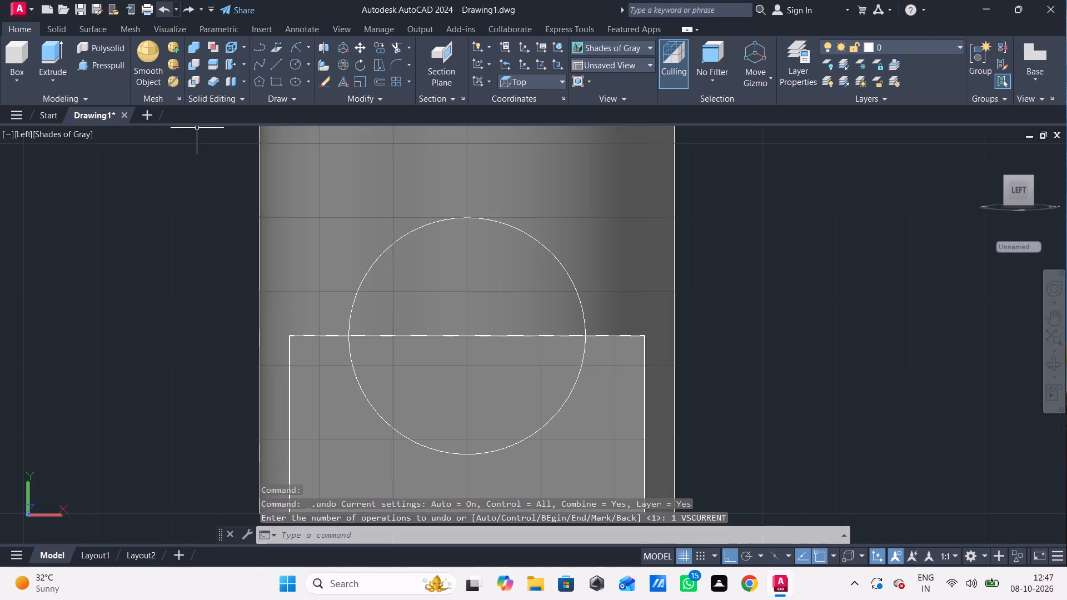
# Undo the end-face circle and earlier view changes, back to the plain arm in the Left view with Conceptual style.
pyautogui.tripleClick(166, 11)
pyautogui.tripleClick(166, 11)
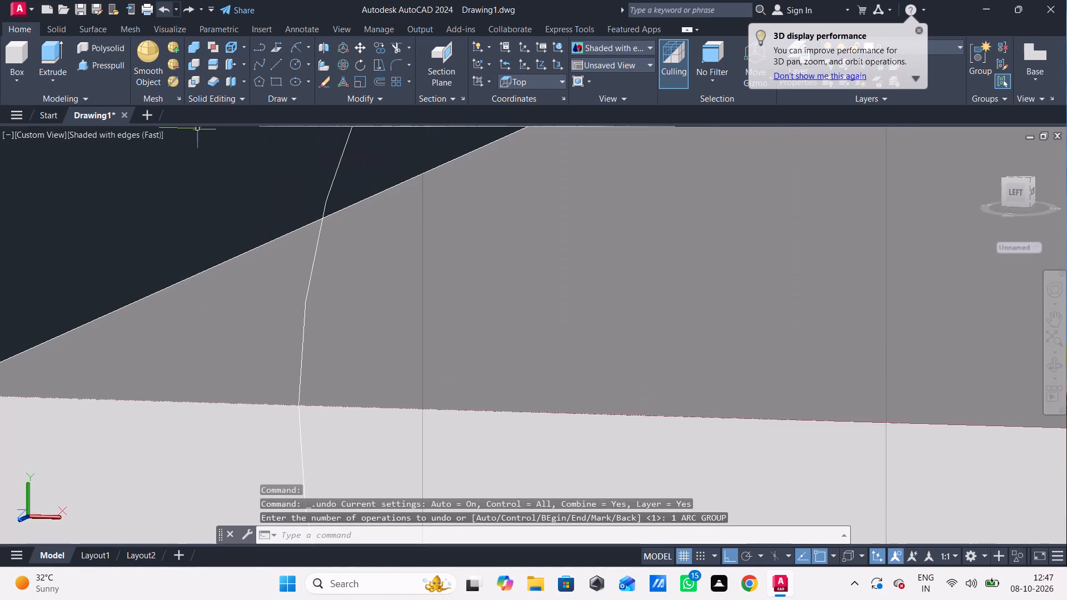
pyautogui.click(166, 11)
pyautogui.tripleClick(166, 11)
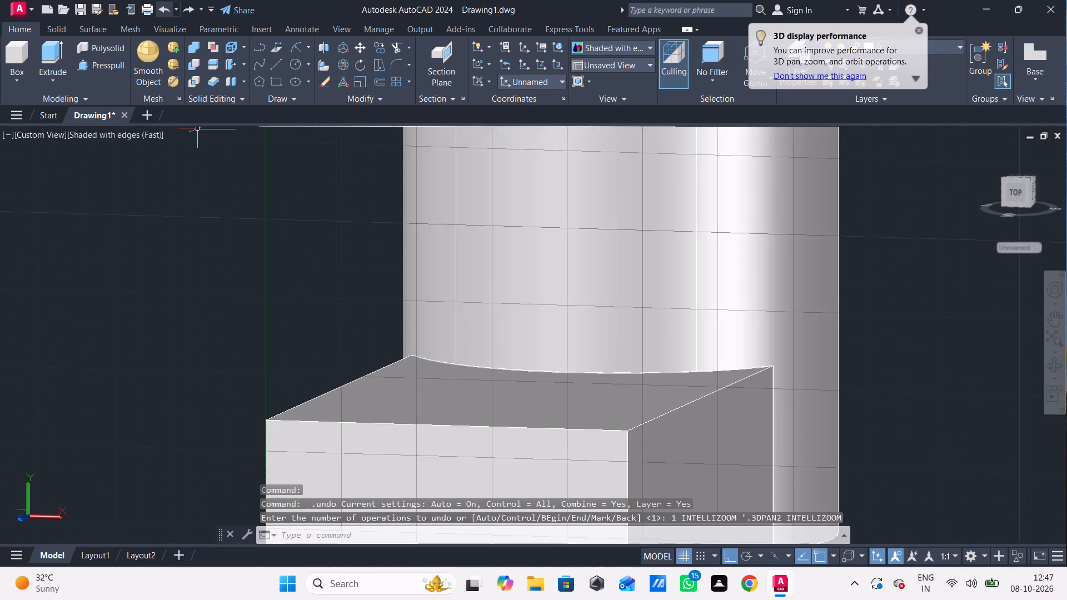
pyautogui.click(166, 11)
pyautogui.click(166, 11)
pyautogui.click(166, 11)
pyautogui.doubleClick(166, 10)
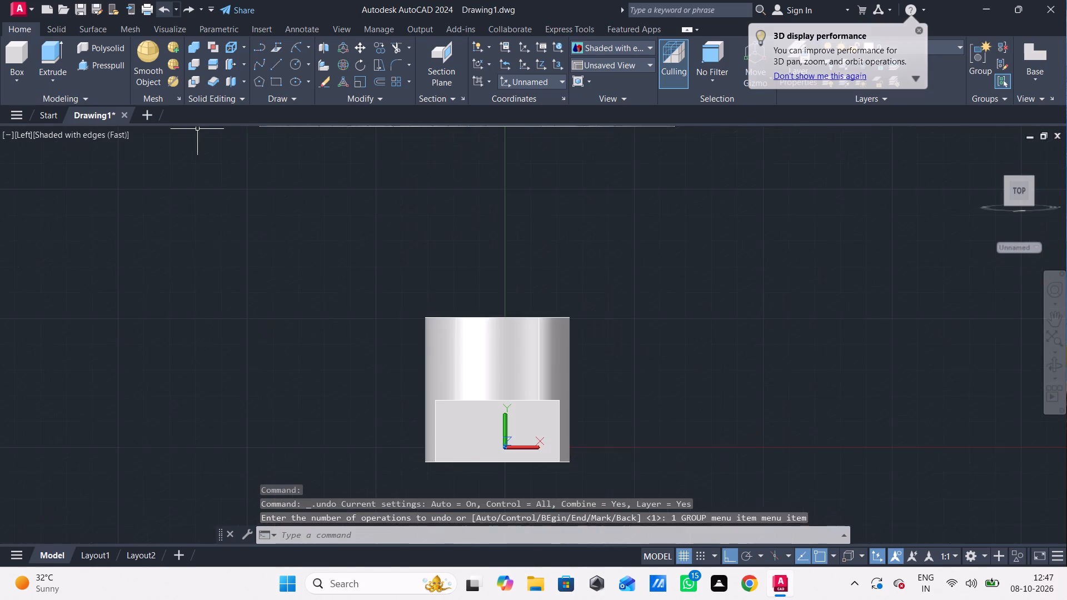
pyautogui.tripleClick(166, 10)
pyautogui.tripleClick(166, 10)
pyautogui.tripleClick(166, 10)
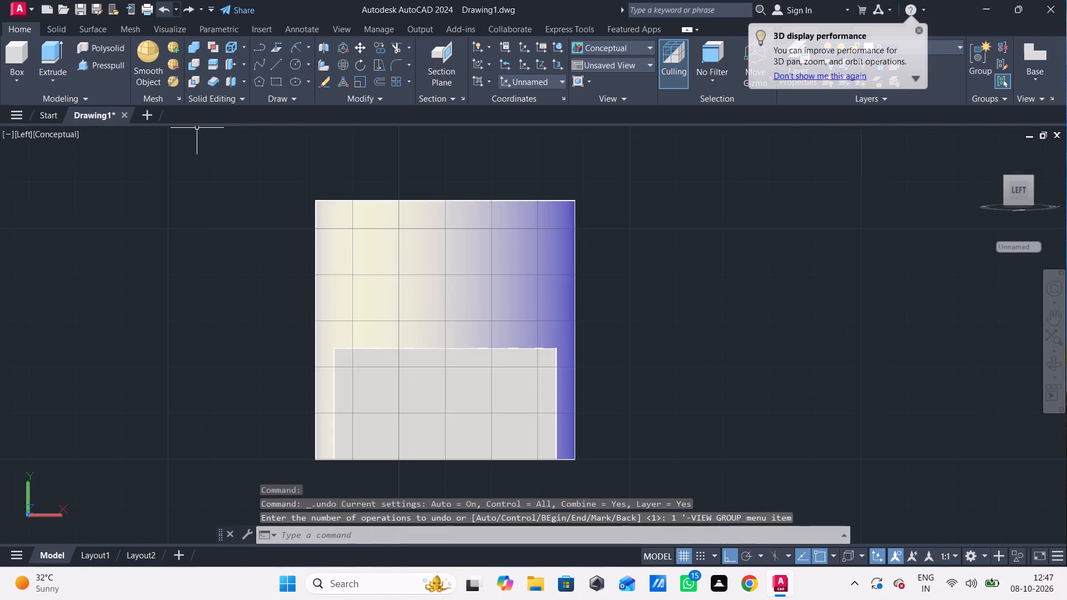
# Undo the Presspull extrusions and view changes, back to the flat ring-and-arm outline in the Top view.
pyautogui.click(166, 10)
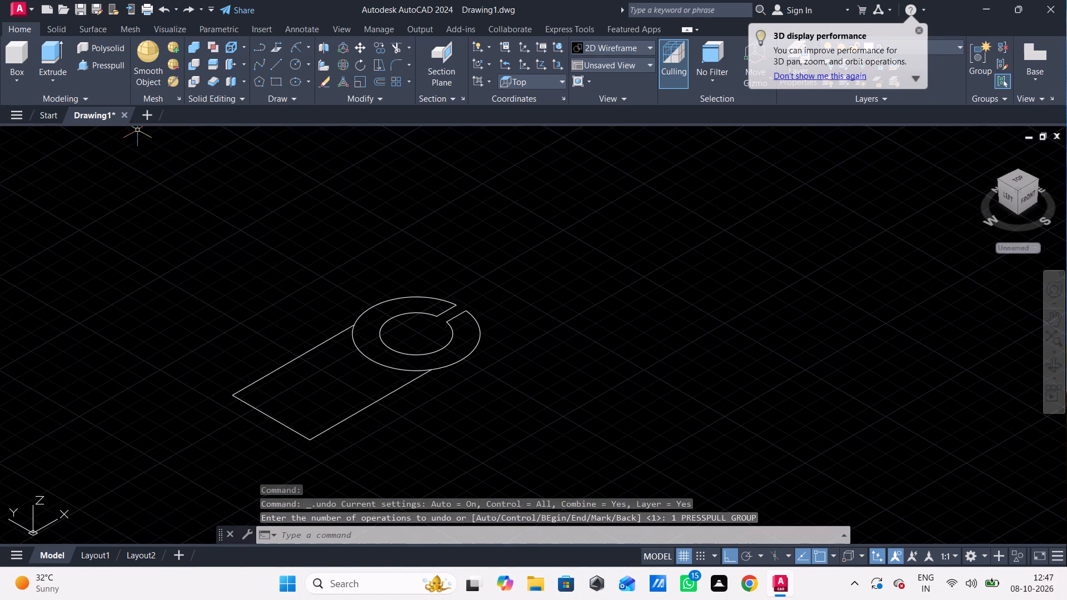
pyautogui.click(159, 7)
pyautogui.click(159, 7)
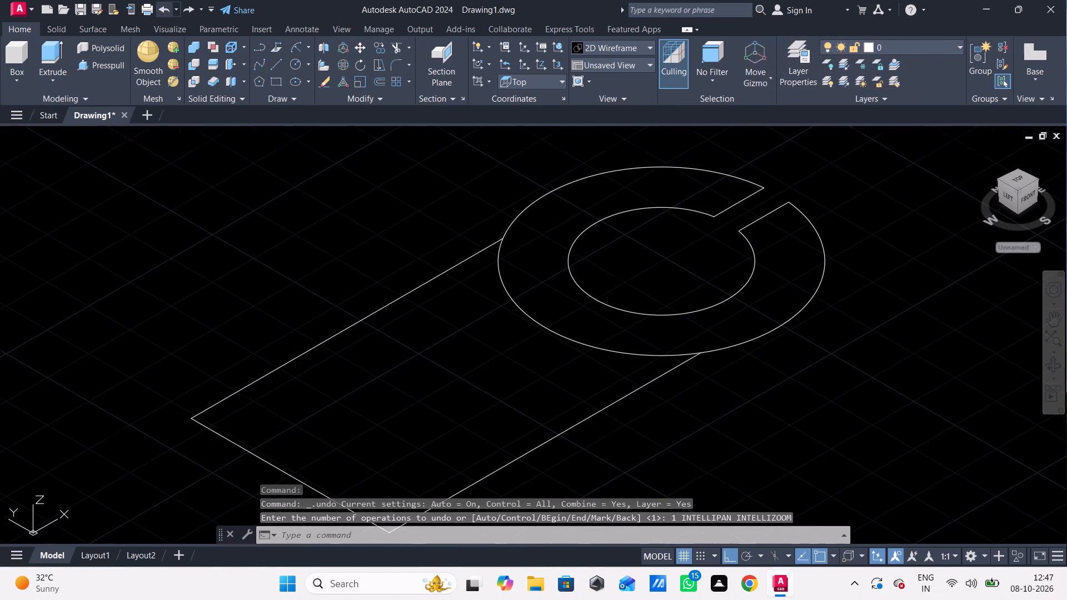
# Draw an 8-unit line from the arm's upper free-end corner down along its end edge.
pyautogui.press('l')
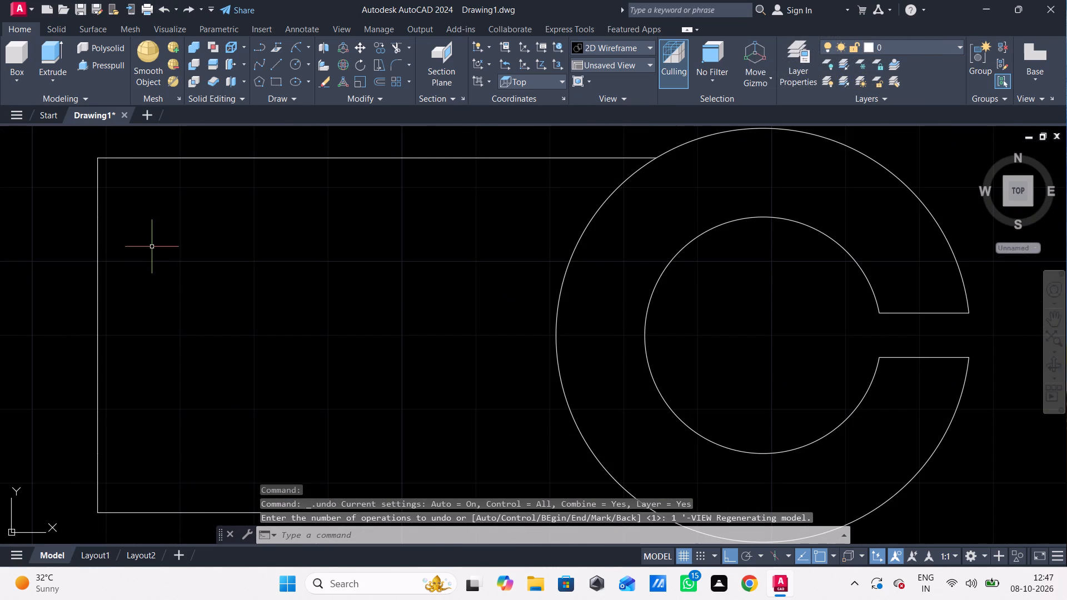
pyautogui.press('Return')
pyautogui.click(101, 162)
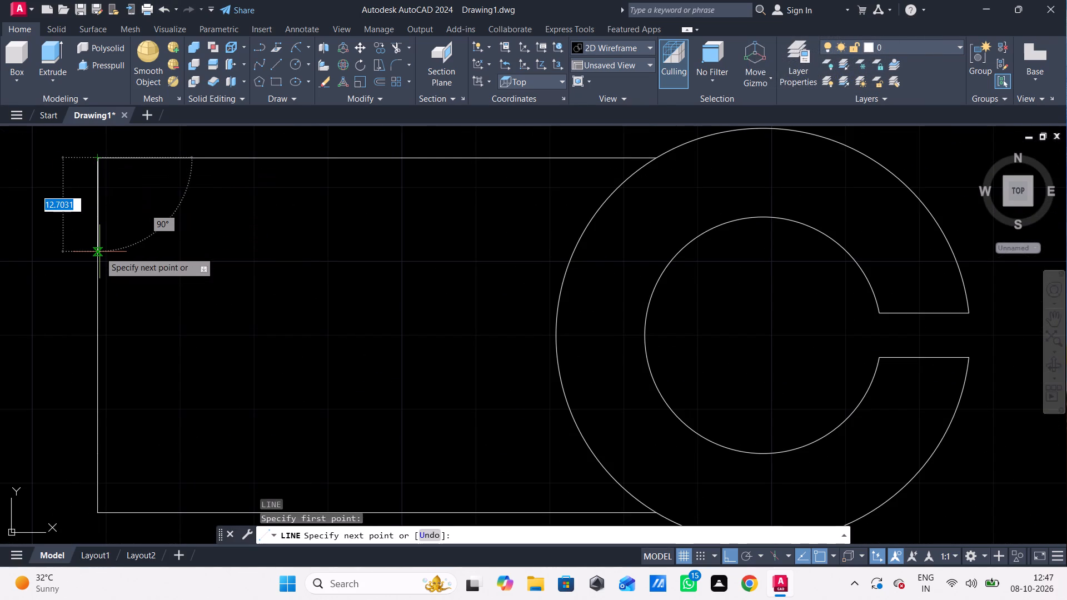
pyautogui.press('8')
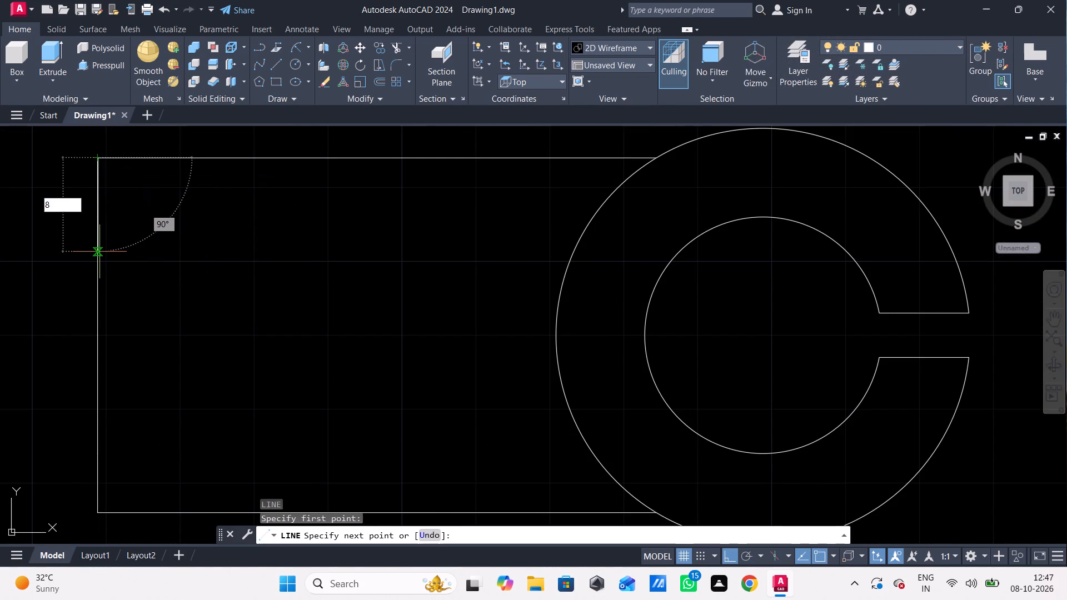
pyautogui.press('Return')
pyautogui.hotkey('ctrl', 'z')
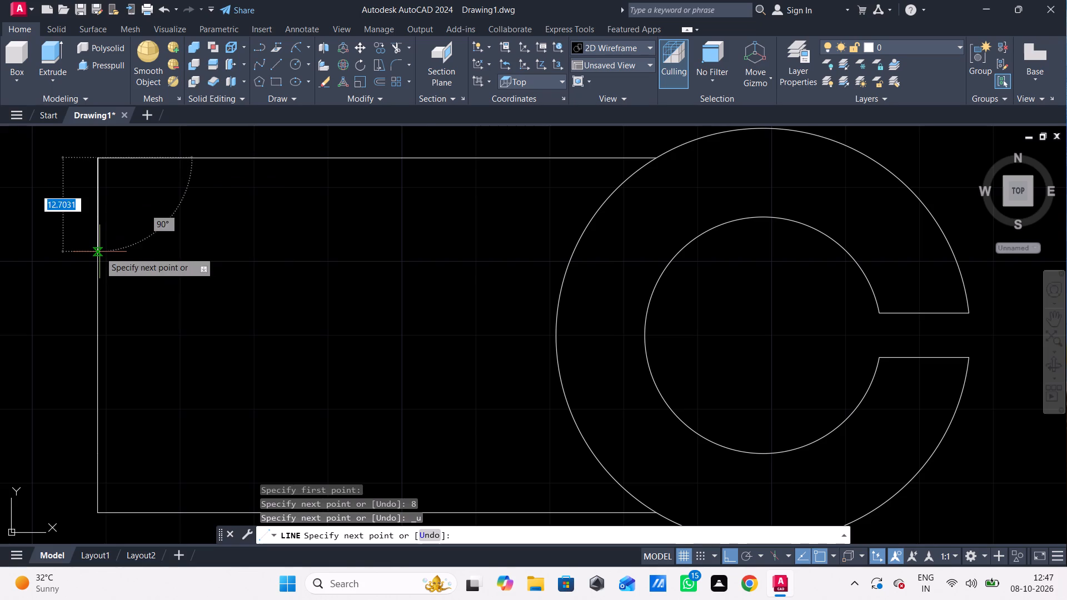
pyautogui.press('8')
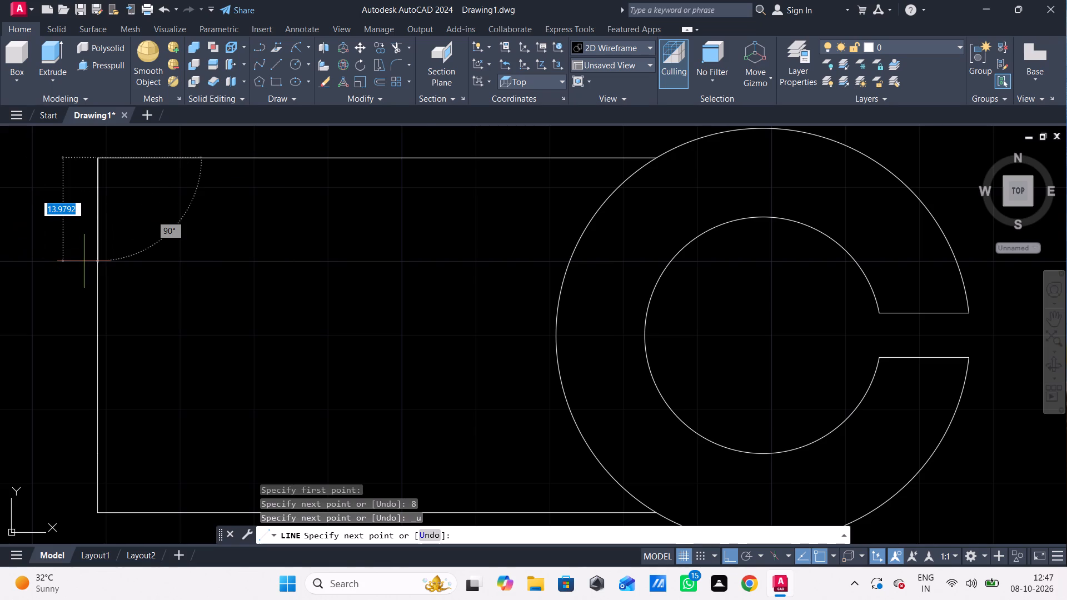
pyautogui.press('Return')
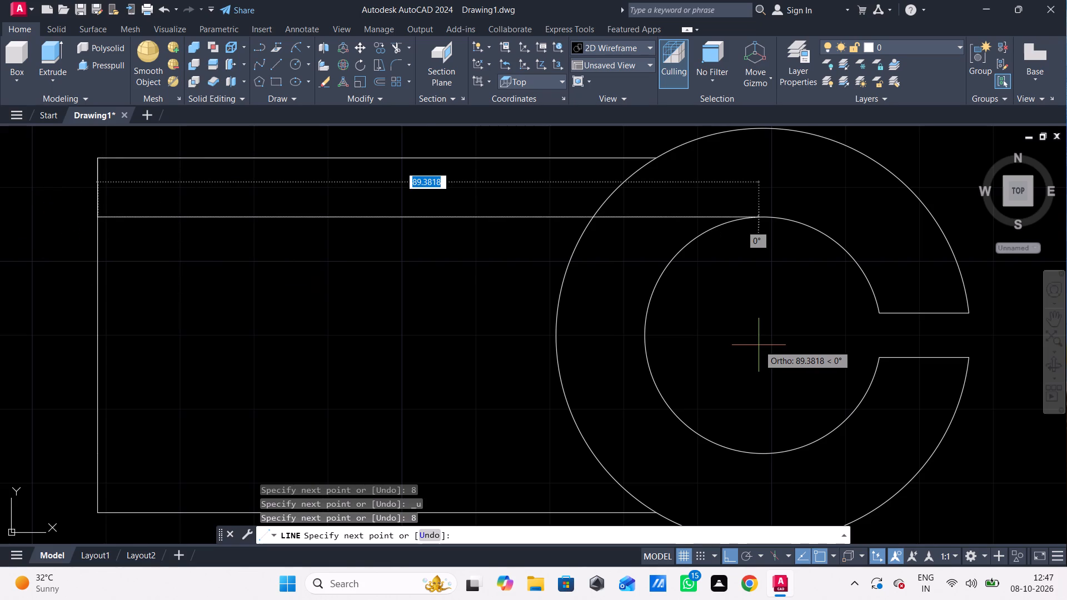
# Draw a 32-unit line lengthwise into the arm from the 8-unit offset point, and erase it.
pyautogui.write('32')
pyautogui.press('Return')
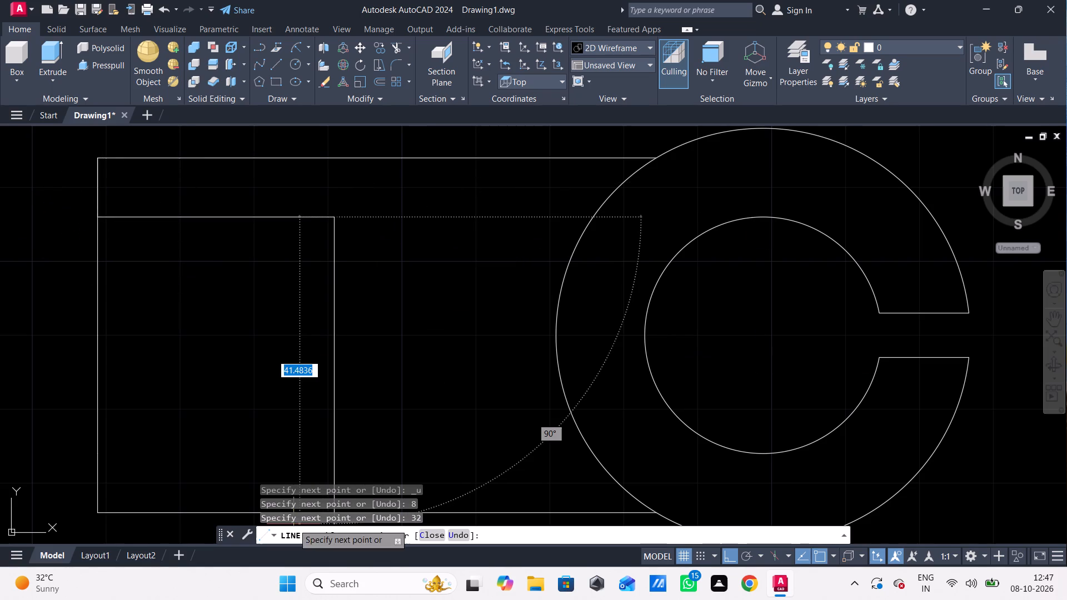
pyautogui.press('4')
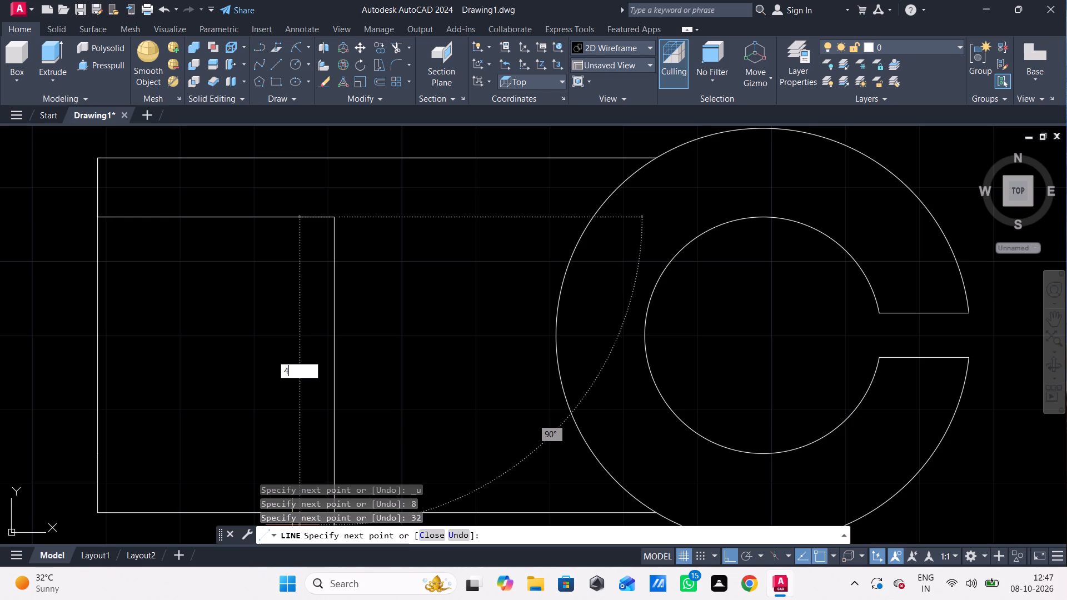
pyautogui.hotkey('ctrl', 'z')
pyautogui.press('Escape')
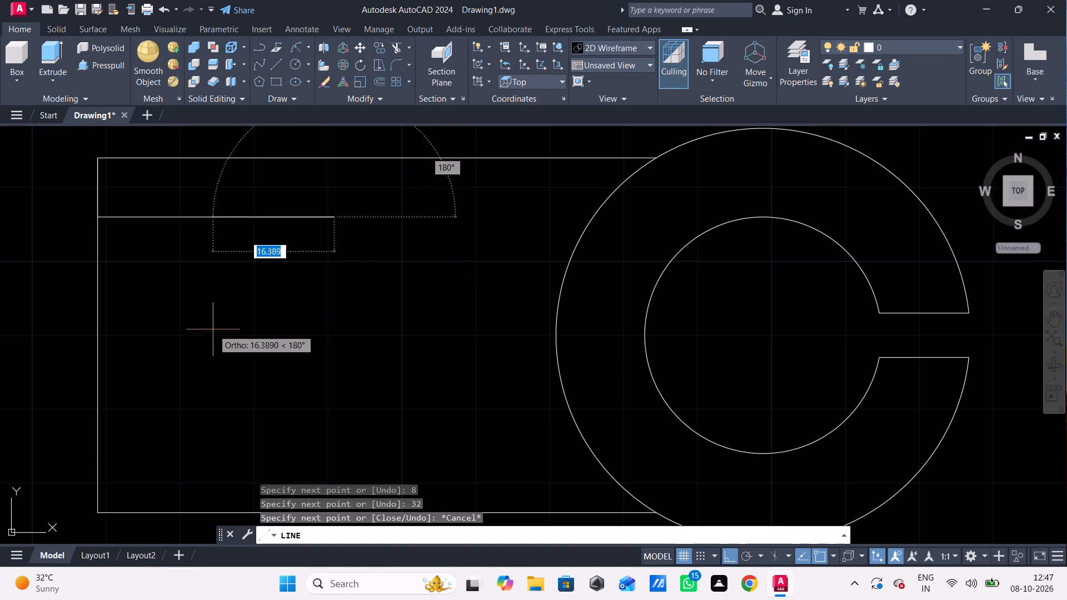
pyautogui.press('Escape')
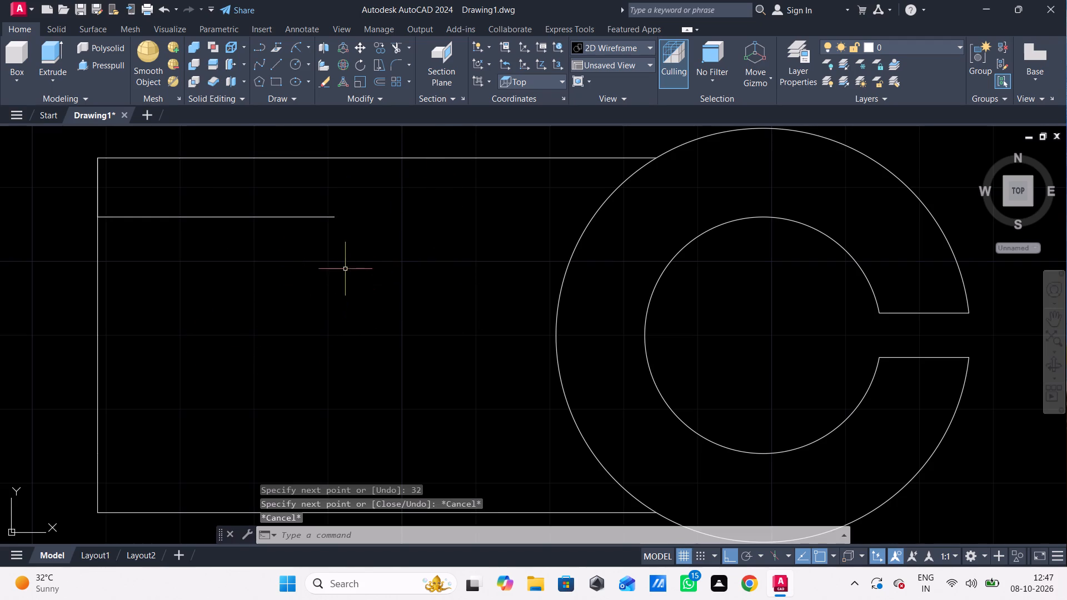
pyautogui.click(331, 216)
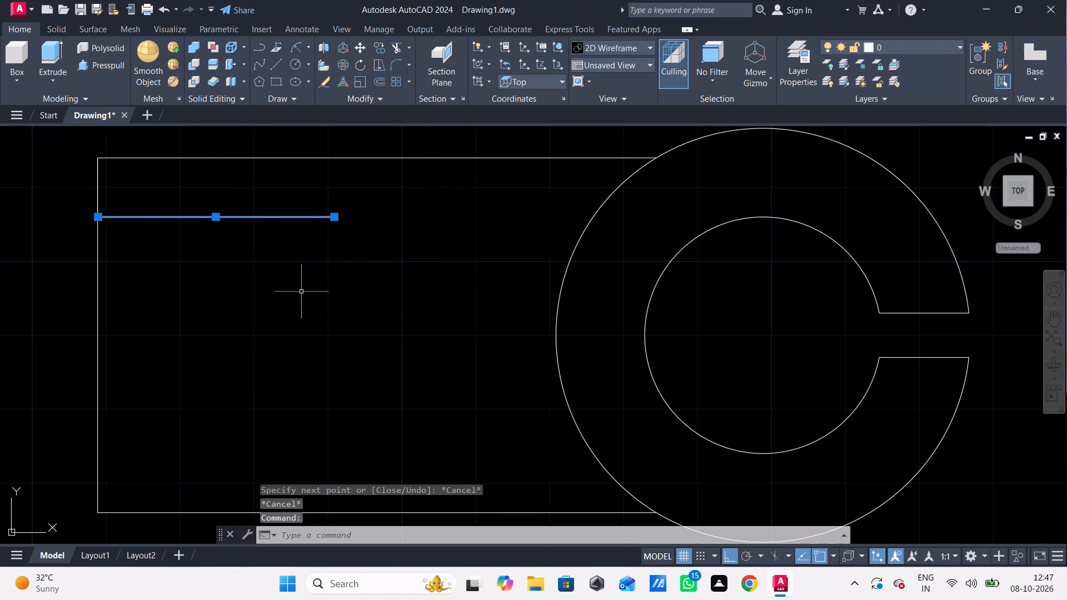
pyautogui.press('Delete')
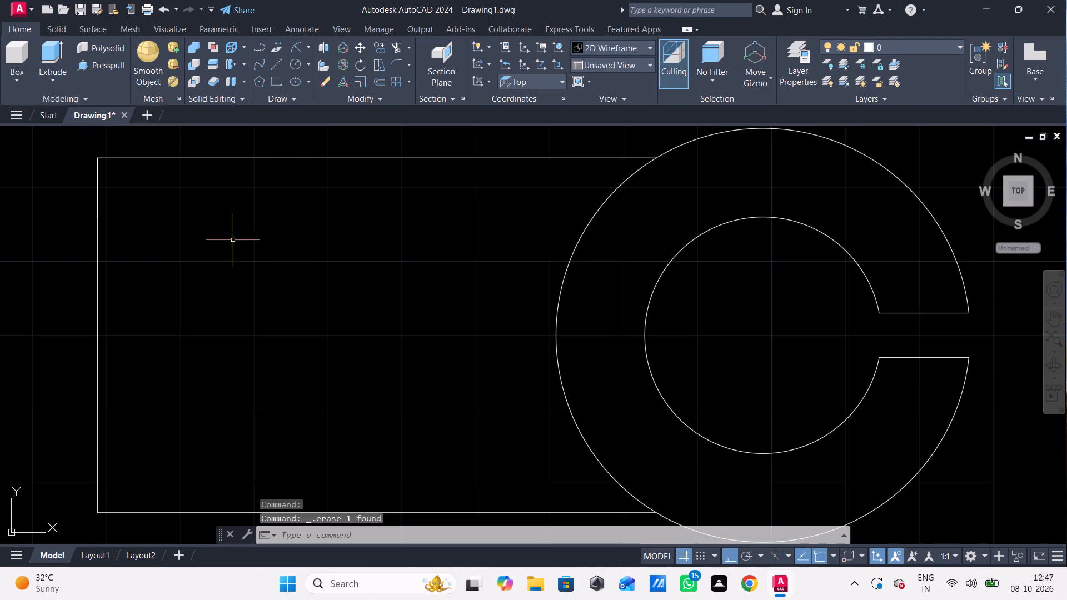
# Draw the rectangular slot outline from the 8-unit offset point: 40 into the arm, 32 down, and 40 back to the end edge.
pyautogui.press('l')
pyautogui.press('Return')
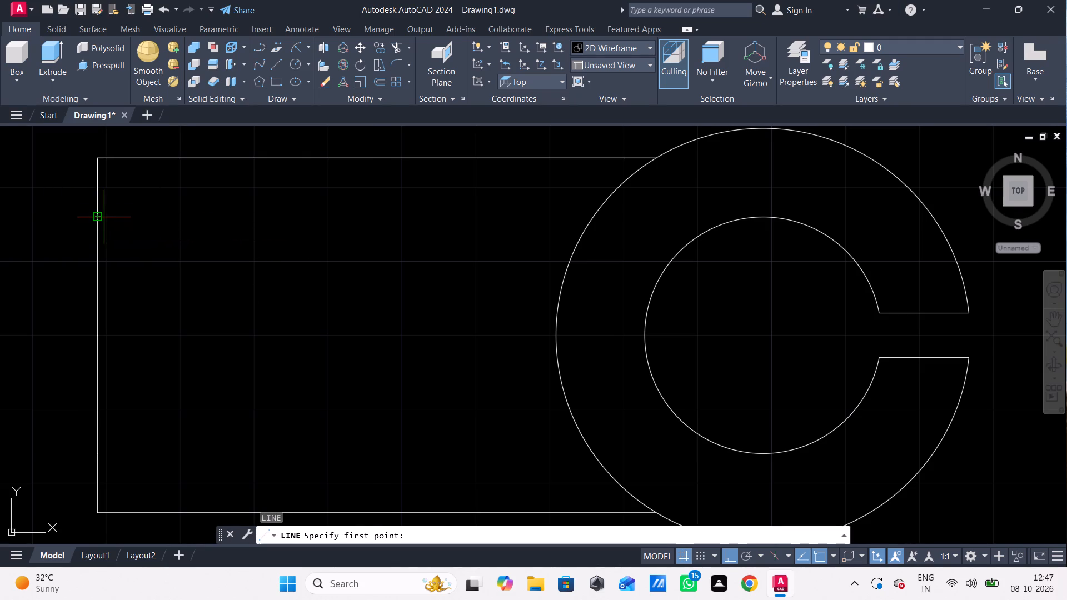
pyautogui.click(101, 217)
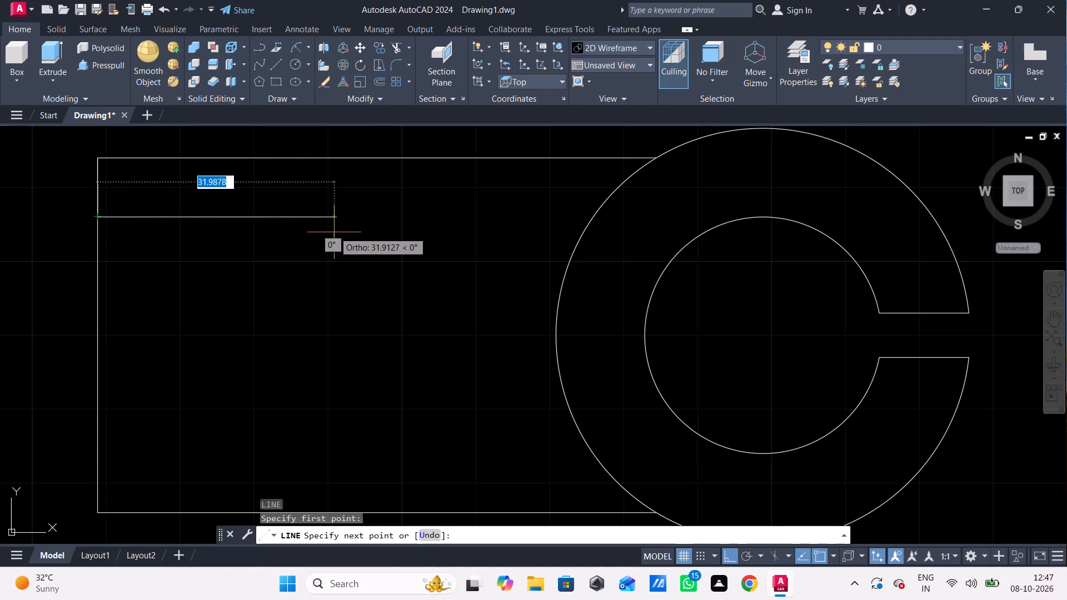
pyautogui.press('4')
pyautogui.press('0')
pyautogui.press('Return')
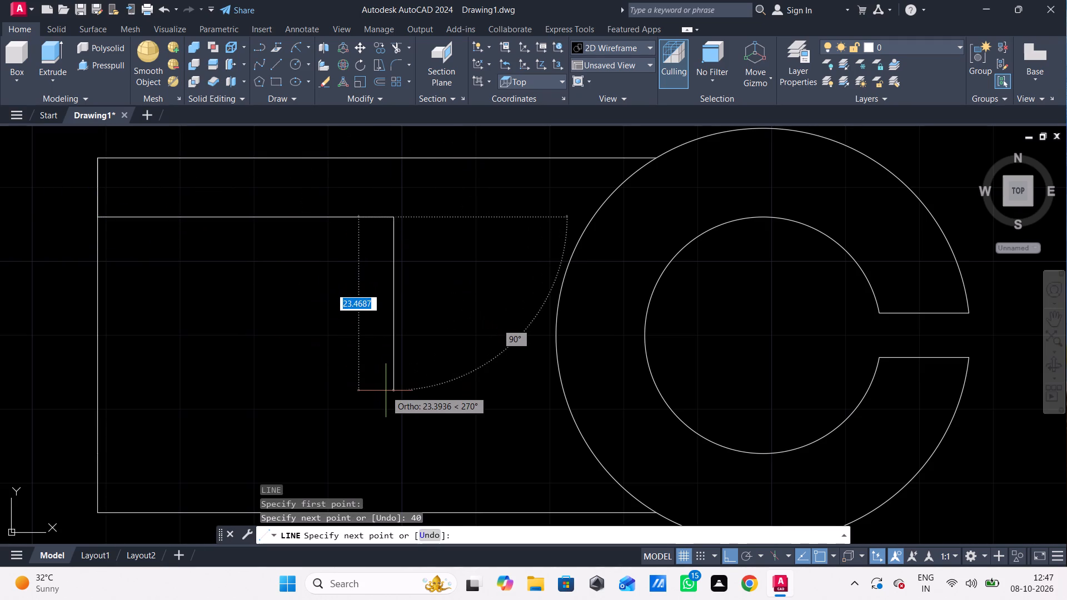
pyautogui.write('32')
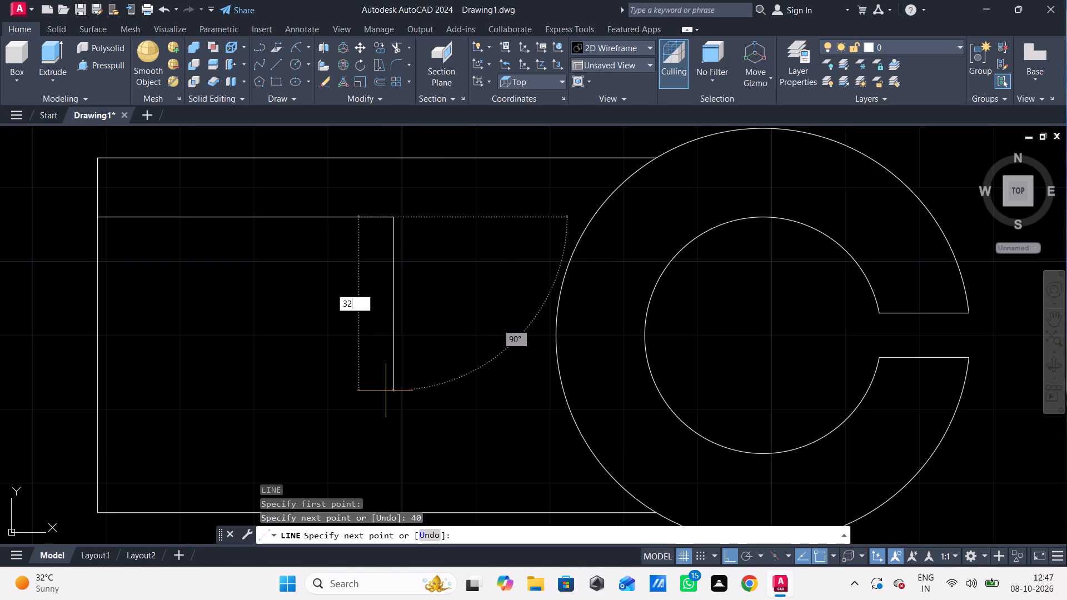
pyautogui.press('Return')
pyautogui.press('4')
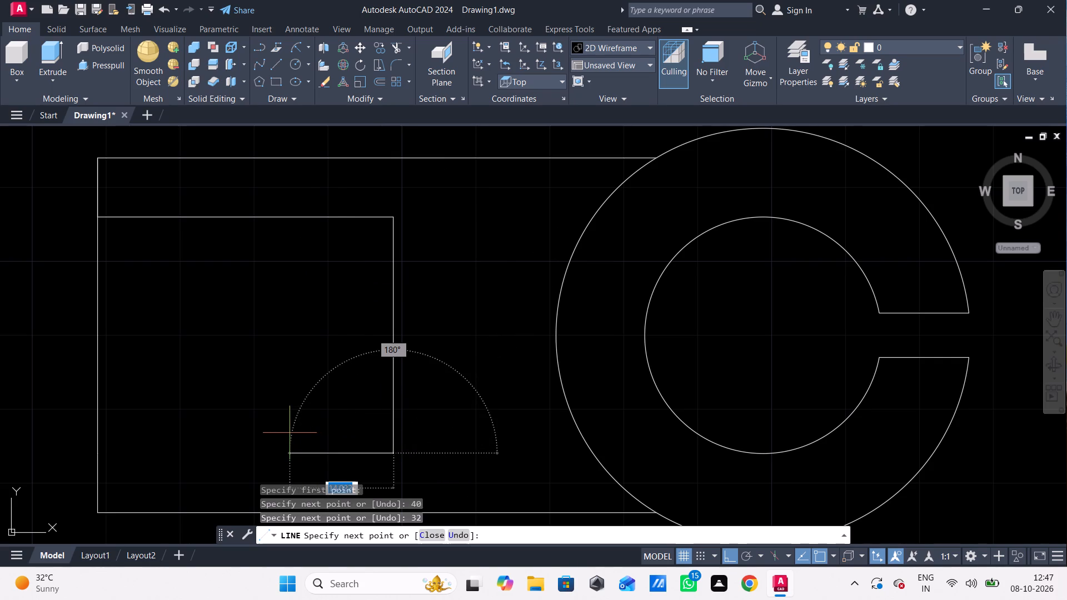
pyautogui.press('0')
pyautogui.press('Return')
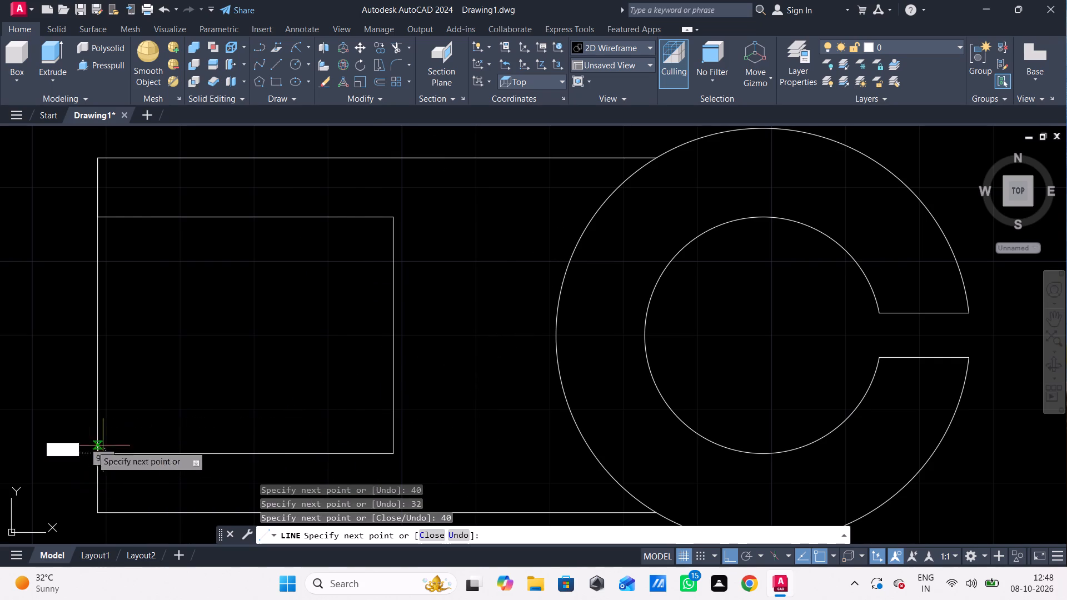
pyautogui.press('Escape')
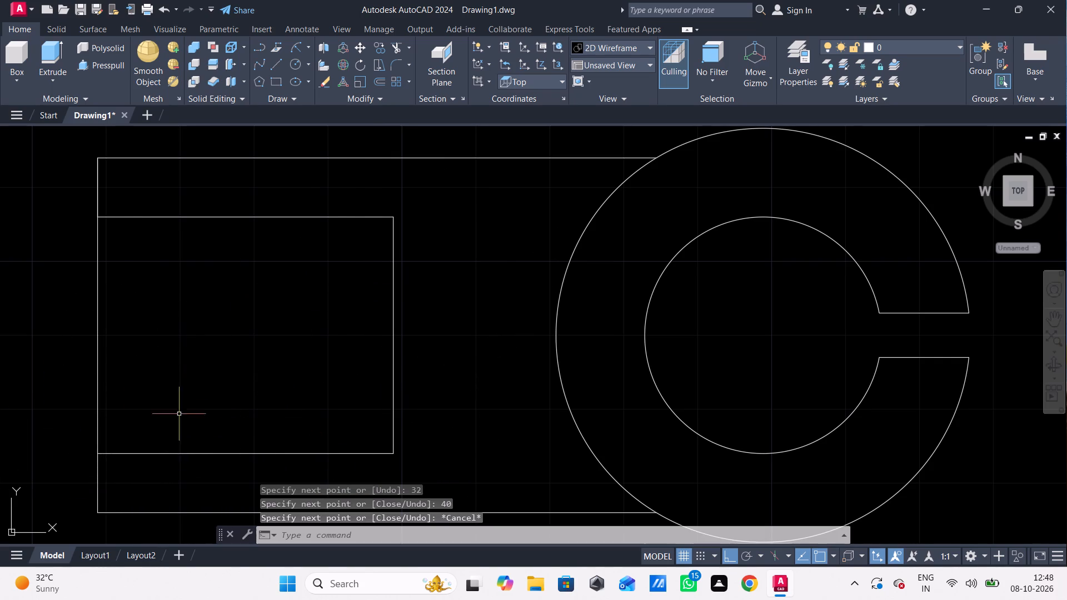
# Run Overkill with its current settings on the whole ring, arm and slot outline to clean up overlapping lines.
pyautogui.scroll(-1, 649, 351)
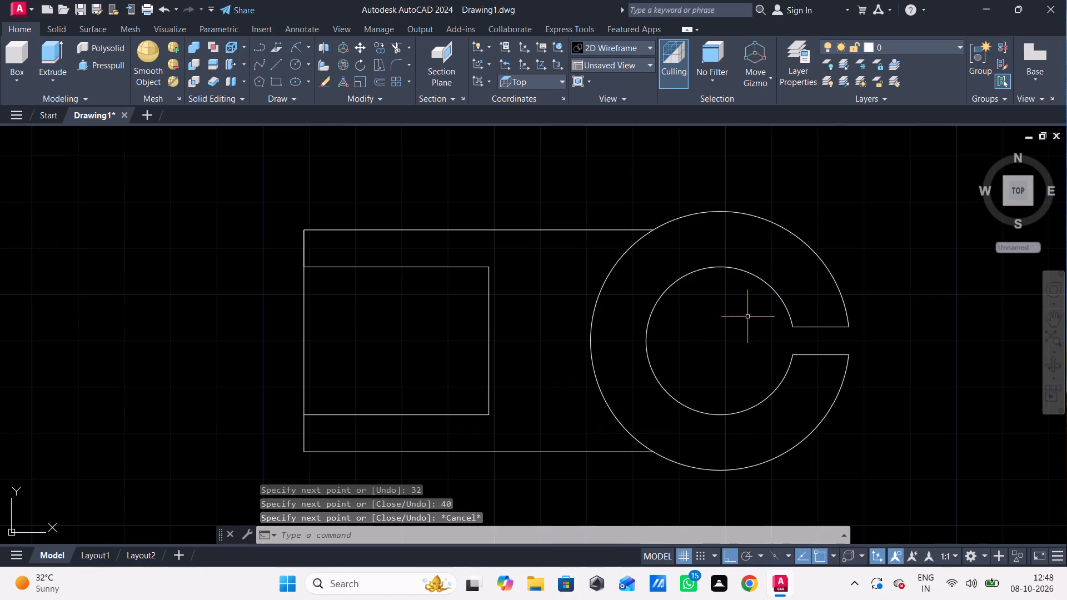
pyautogui.click(879, 179)
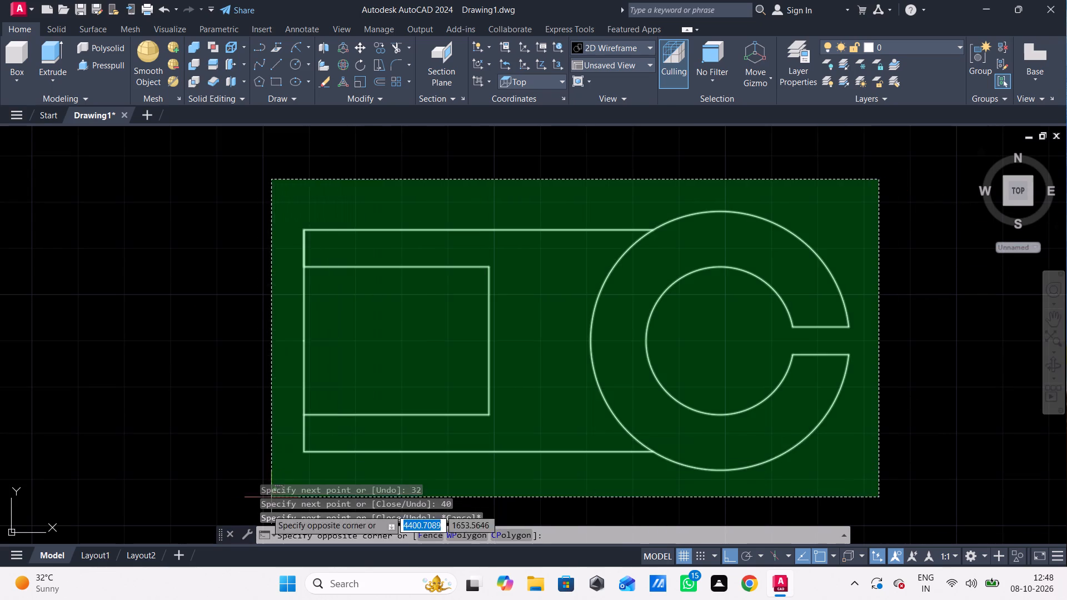
pyautogui.click(258, 499)
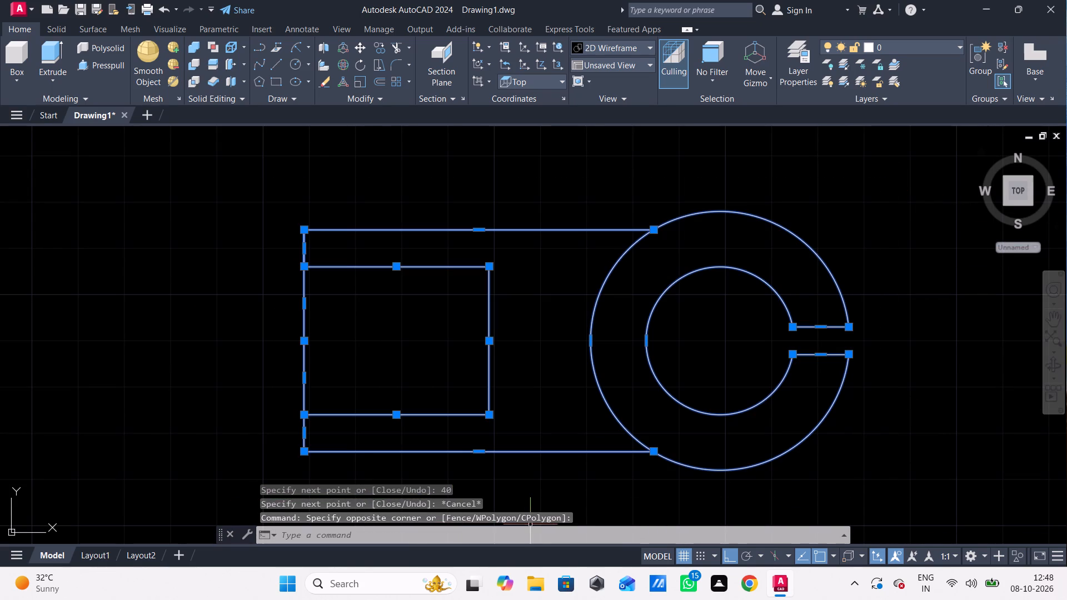
pyautogui.press('o')
pyautogui.press('v')
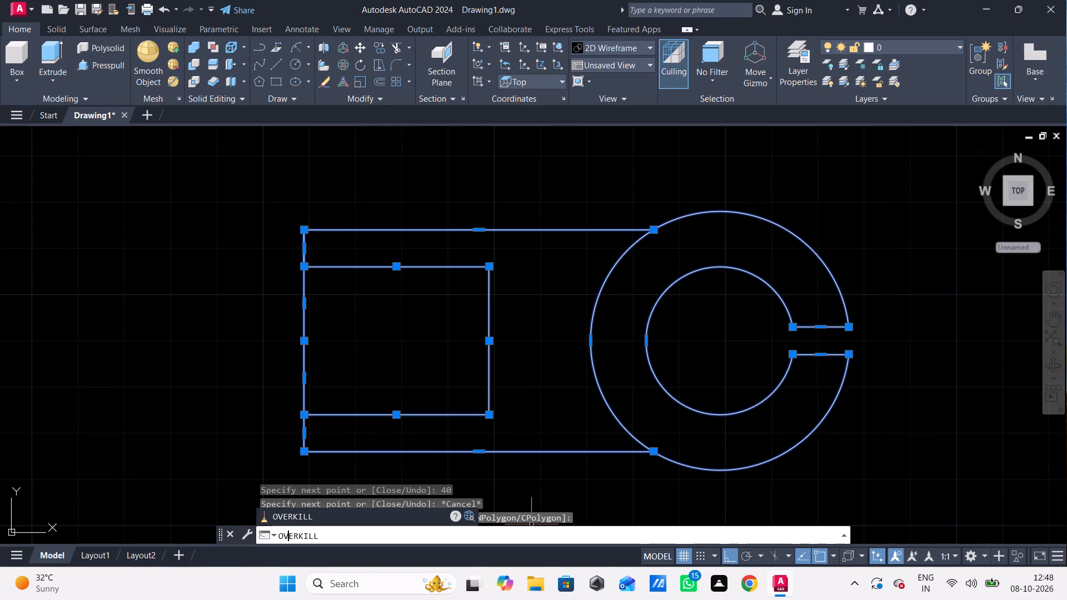
pyautogui.click(337, 516)
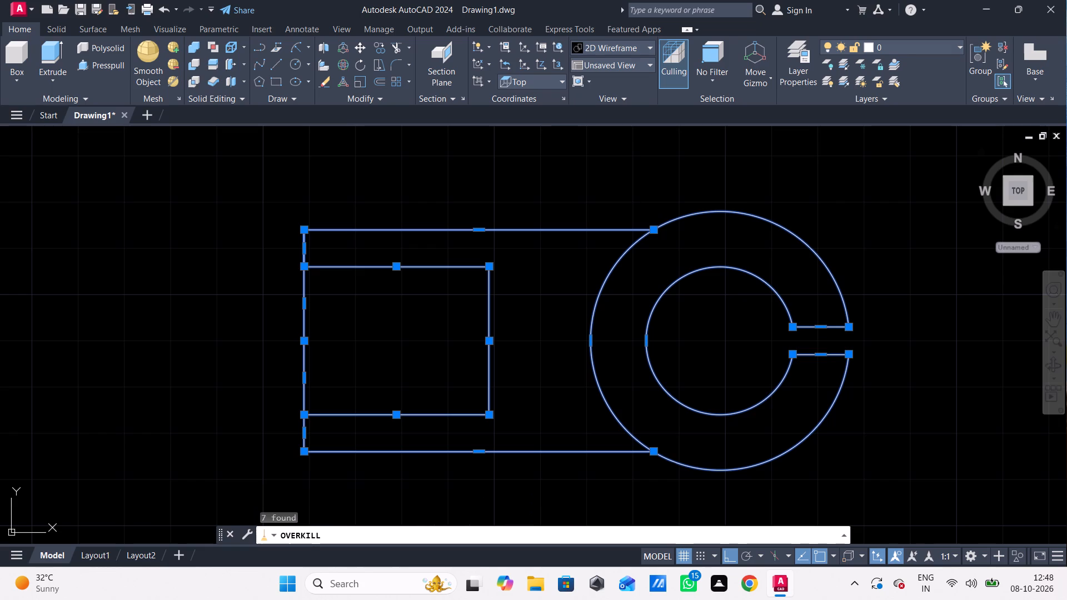
pyautogui.click(516, 408)
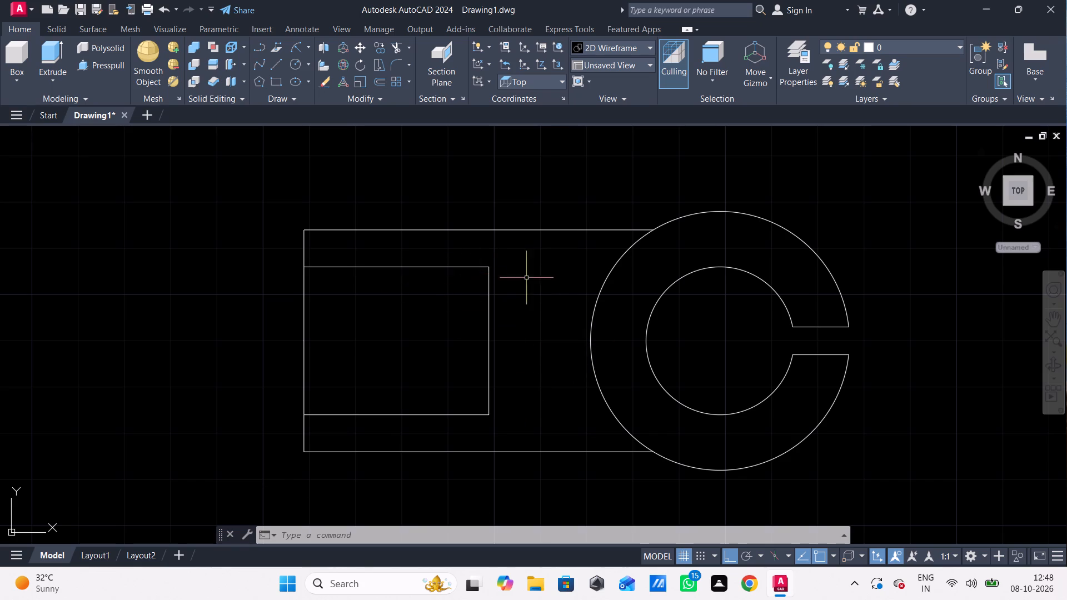
# Join the outline segments by applying Join to the entire ring, arm and slot drawing.
pyautogui.moveTo(857, 183); pyautogui.dragTo(857, 189)
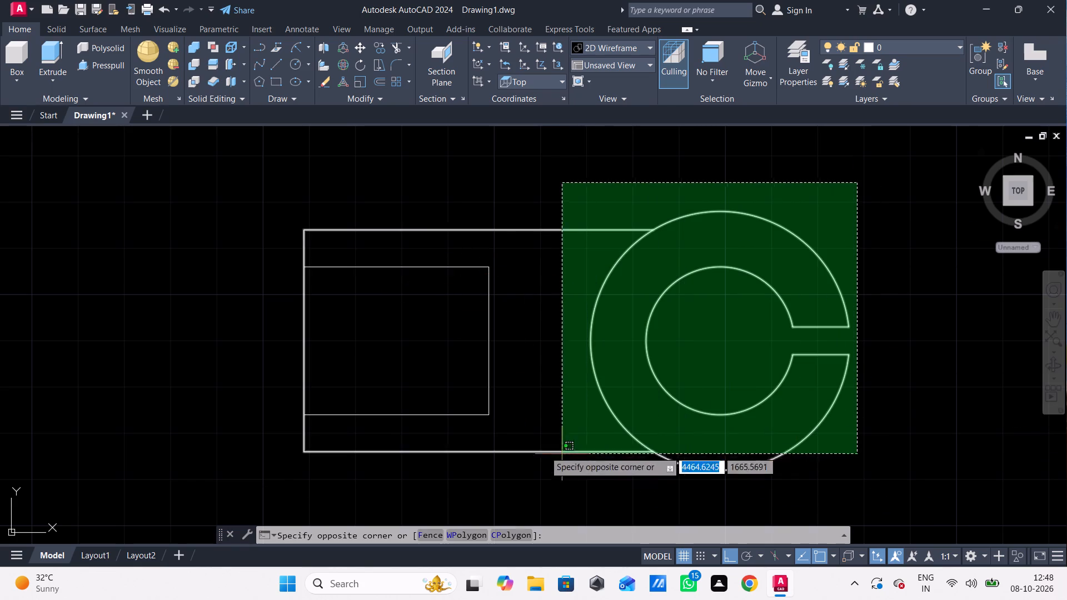
pyautogui.click(283, 462)
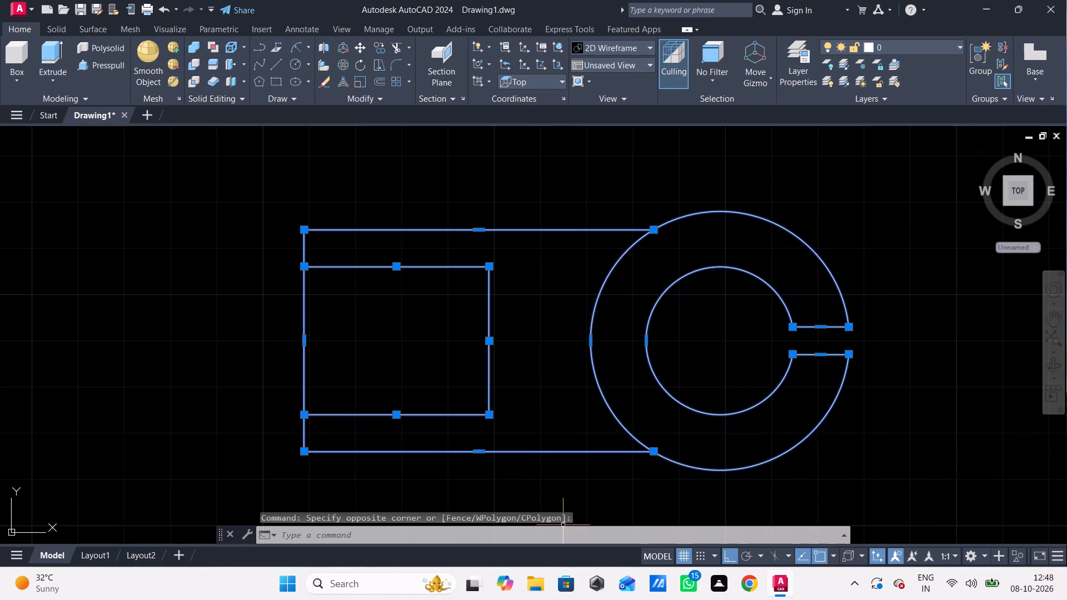
pyautogui.press('j')
pyautogui.click(388, 414)
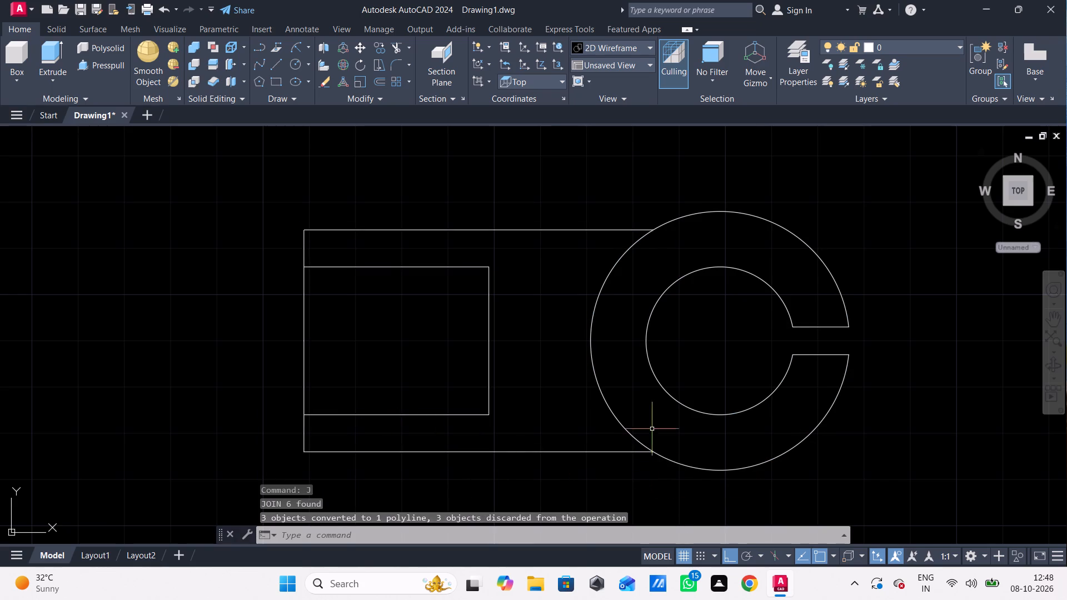
# Switch to the SW Isometric view and Presspull the slotted ring area to a height of 56.
pyautogui.click(18, 133)
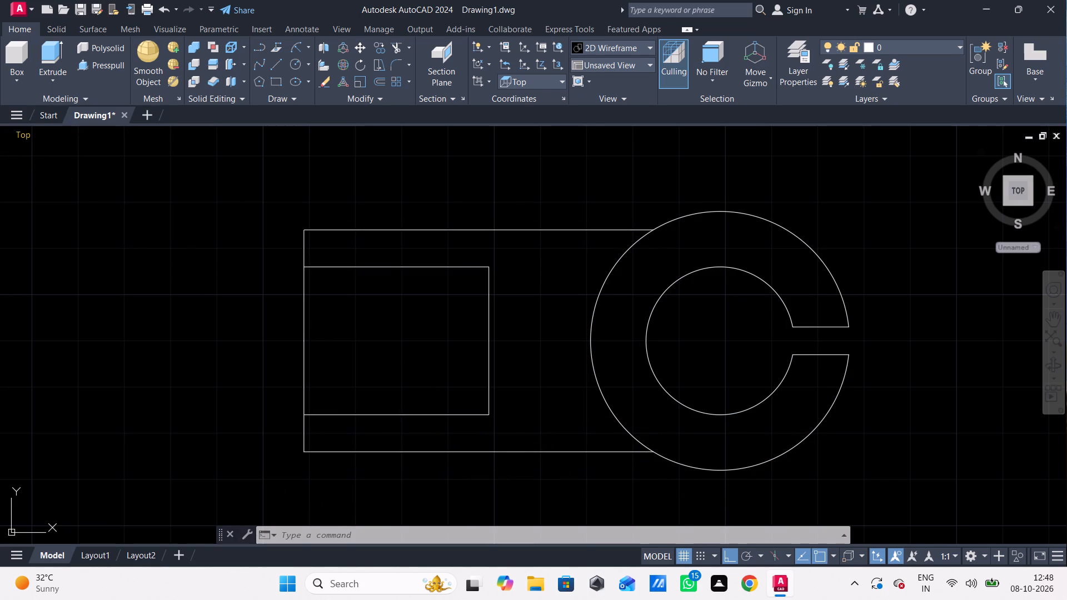
pyautogui.click(19, 133)
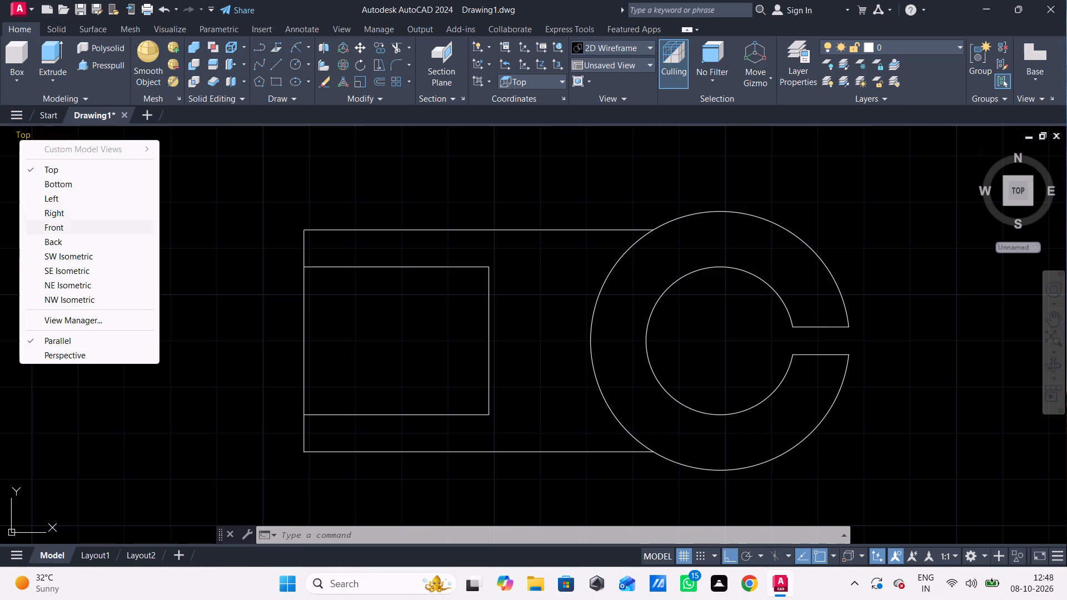
pyautogui.click(54, 254)
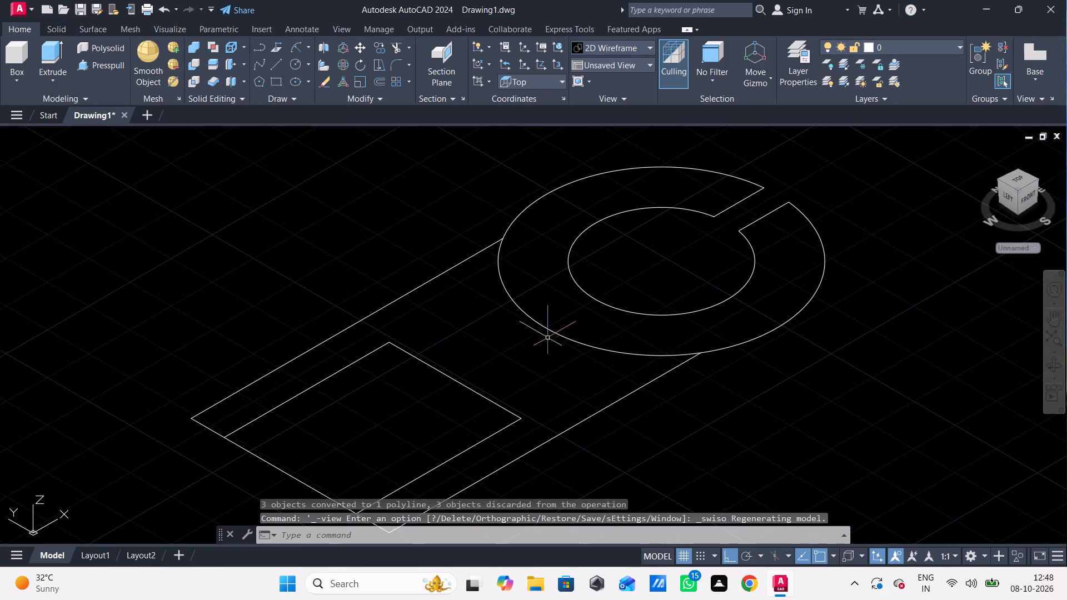
pyautogui.moveTo(88, 64); pyautogui.dragTo(95, 67)
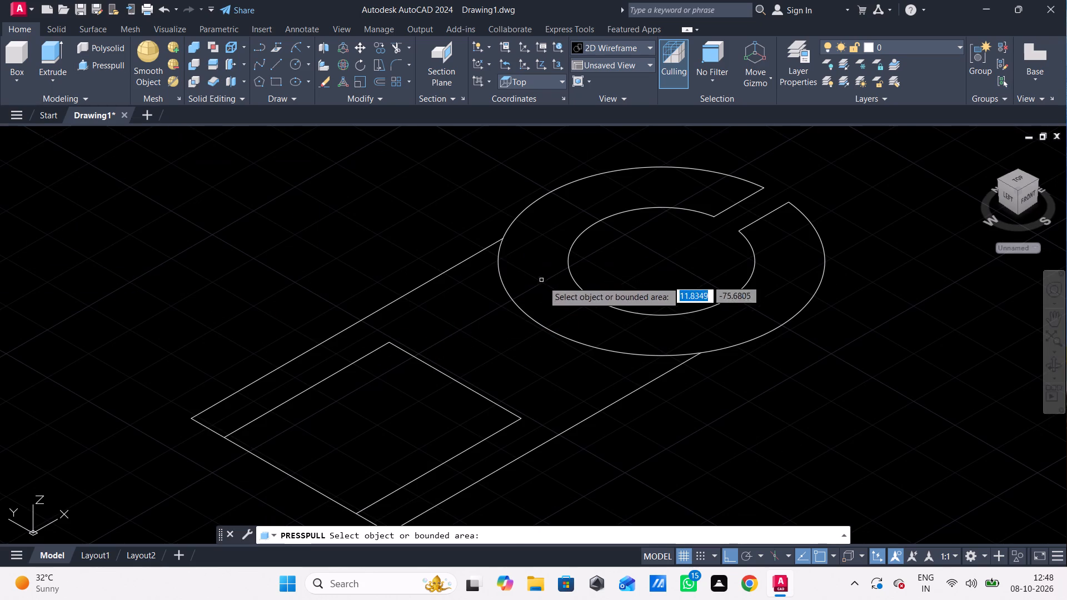
pyautogui.click(548, 283)
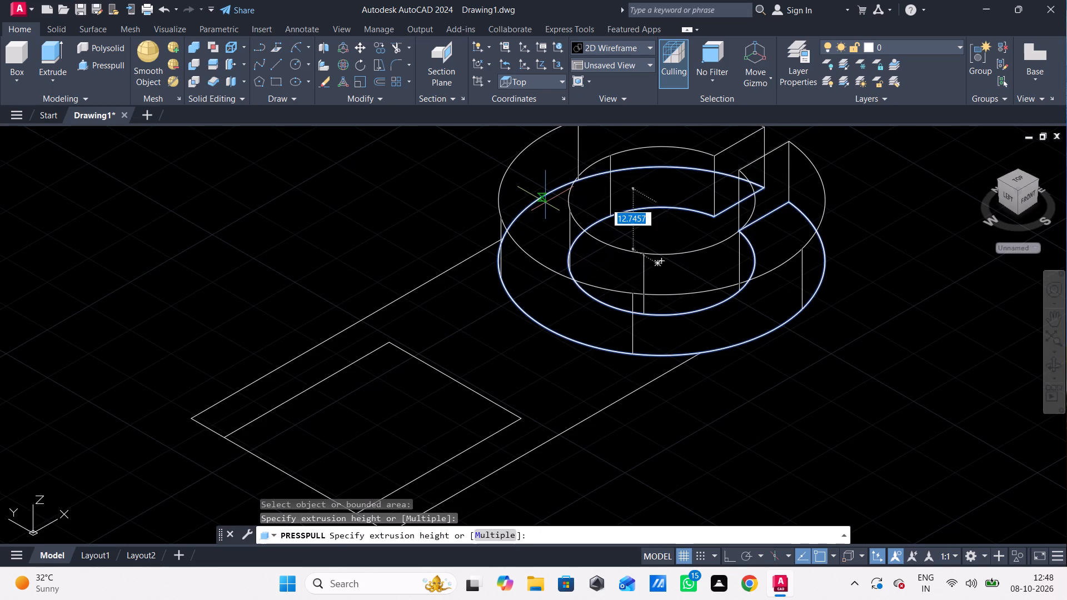
pyautogui.write('56')
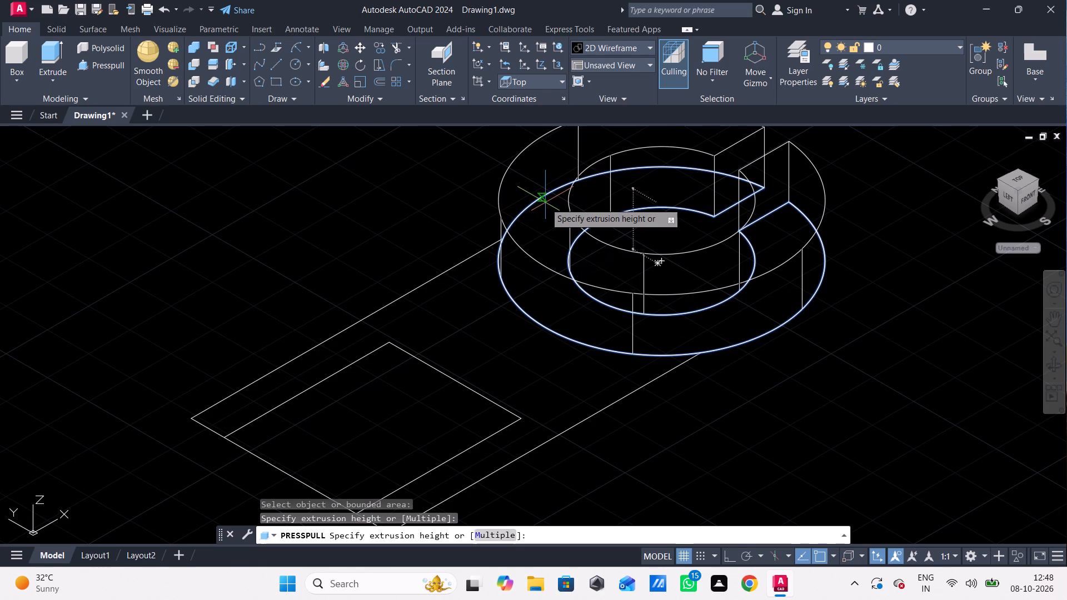
pyautogui.press('Return')
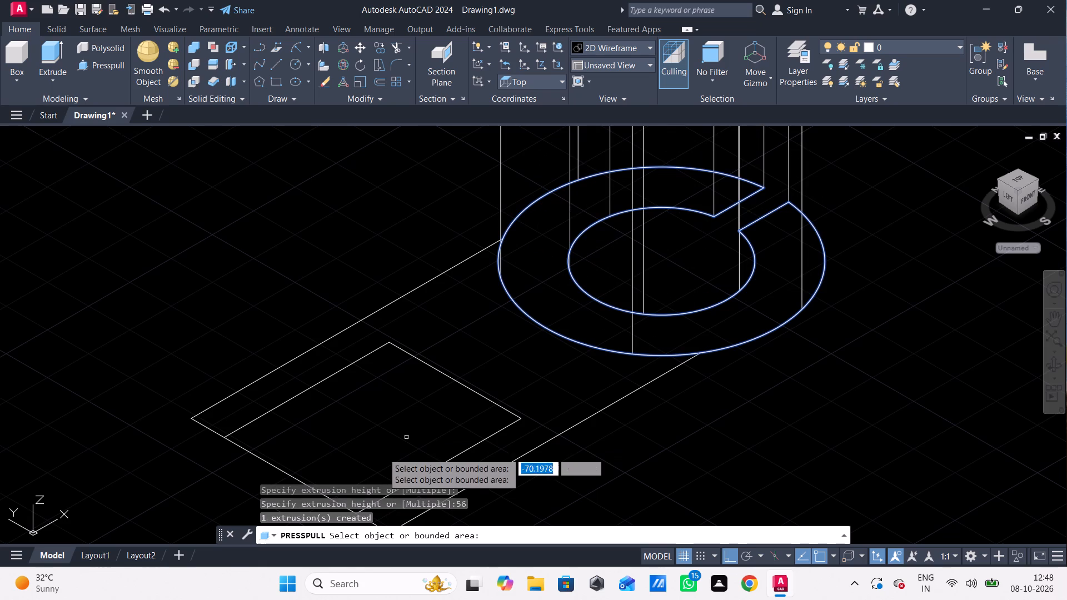
# Presspull the arm area around the rectangular end slot to a height of 24.
pyautogui.click(529, 385)
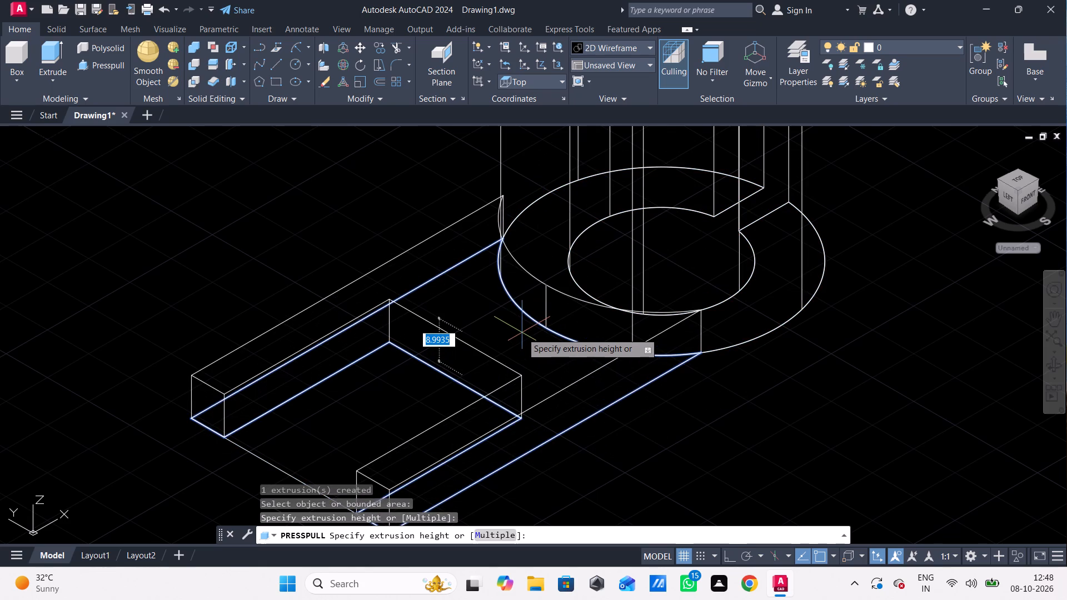
pyautogui.write('24')
pyautogui.press('Return')
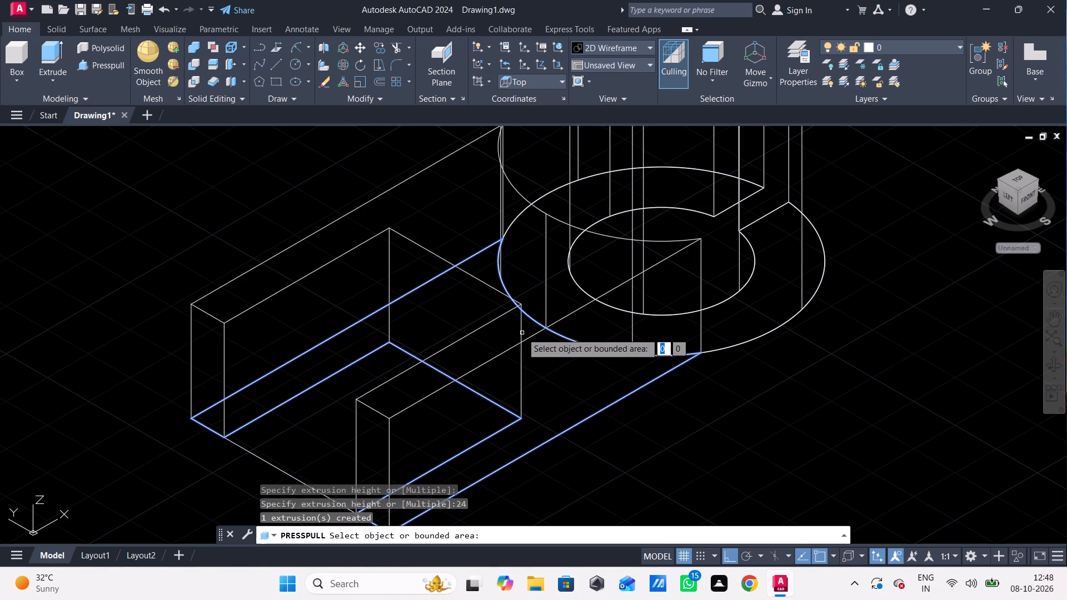
pyautogui.press('Escape')
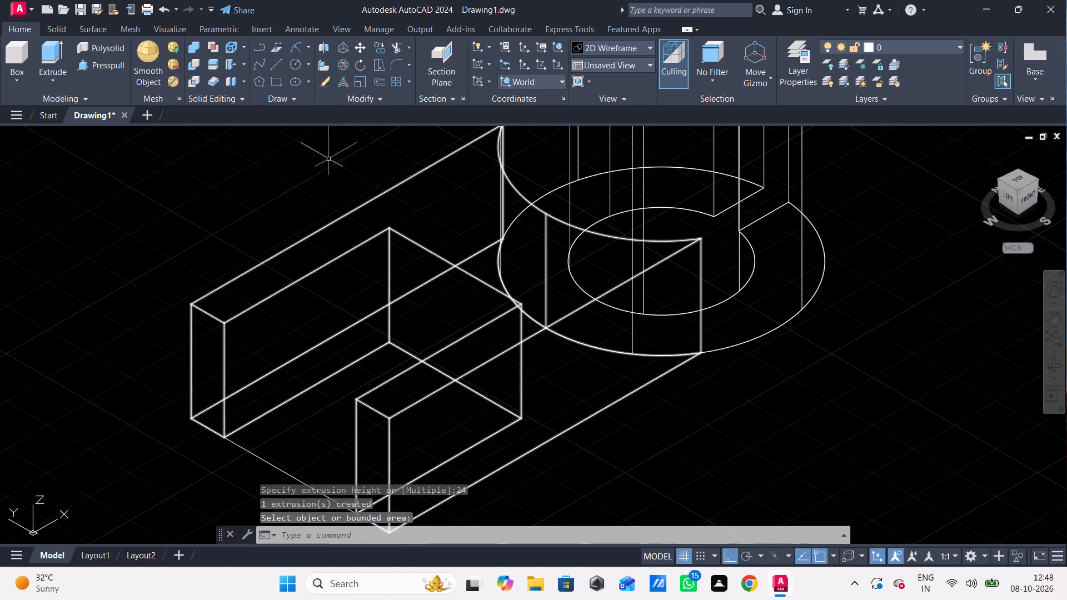
# Display the whole model in the Shaded with edges visual style.
pyautogui.click(98, 129)
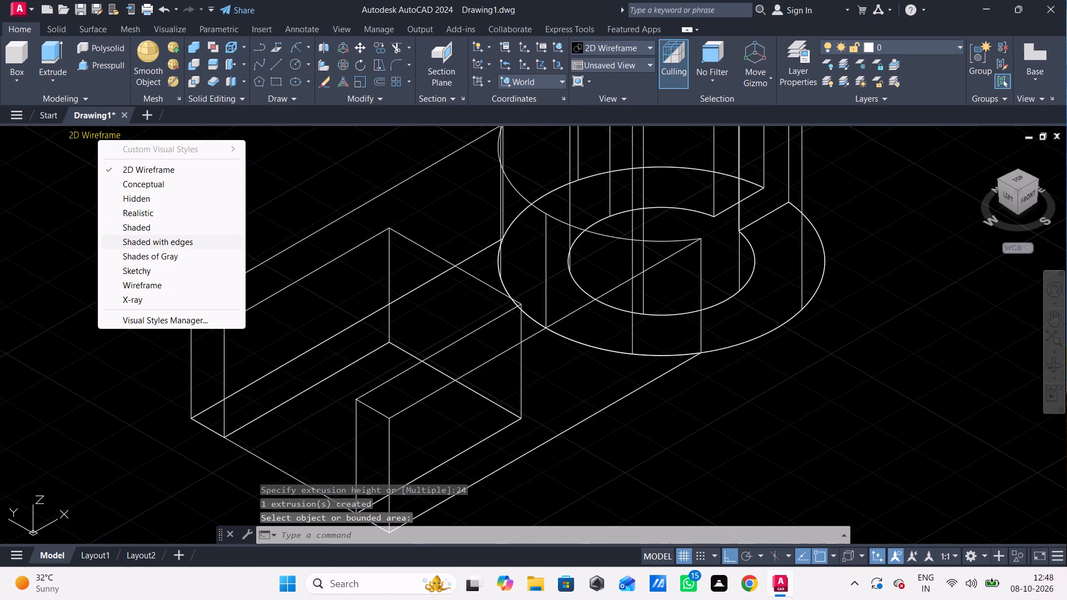
pyautogui.click(145, 241)
pyautogui.moveTo(373, 279); pyautogui.dragTo(373, 263, button='middle')
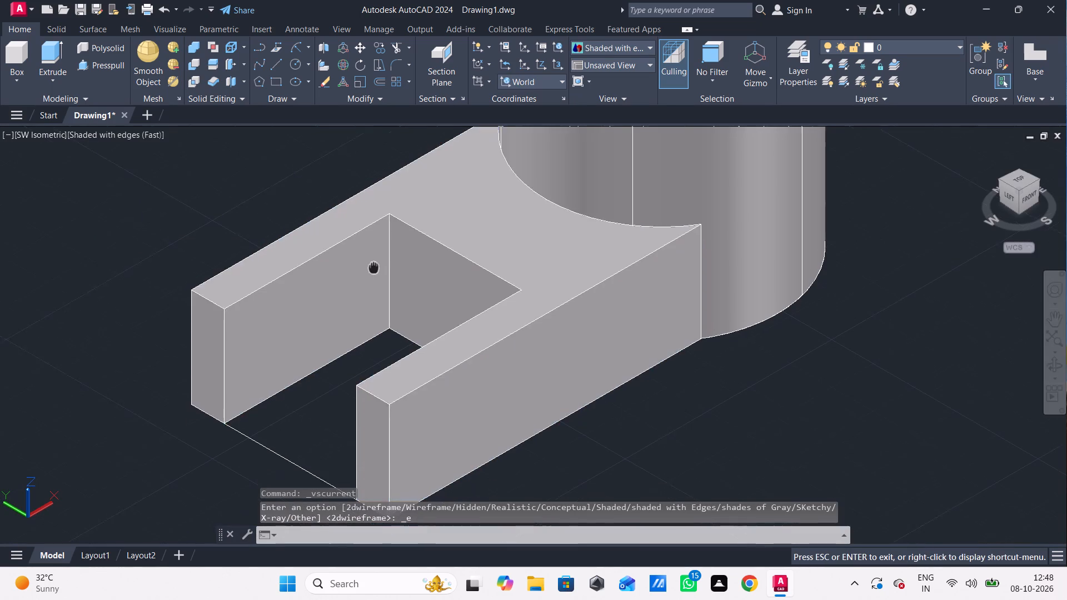
pyautogui.moveTo(373, 263); pyautogui.dragTo(265, 224, button='middle')
pyautogui.scroll(-2, 281, 264)
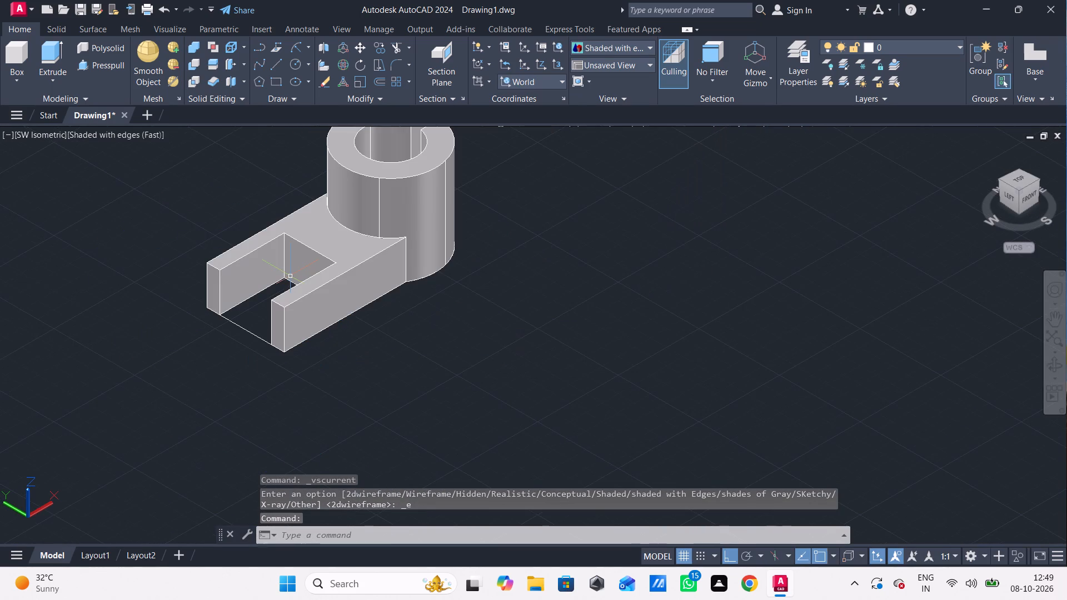
pyautogui.moveTo(290, 276); pyautogui.dragTo(278, 326, button='middle')
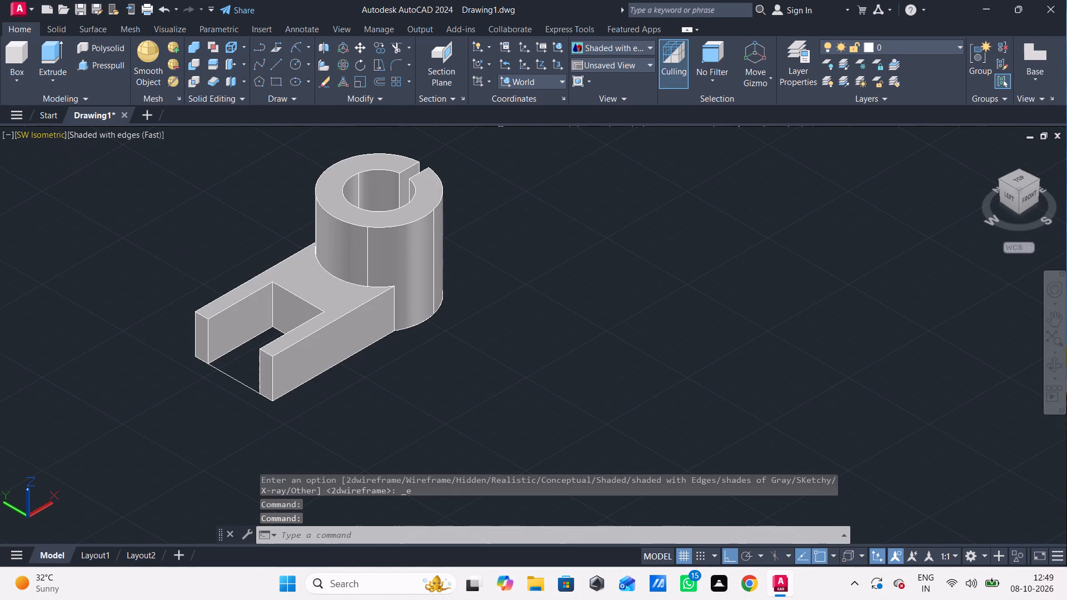
# Examine the extruded ring and slotted arm from the Left view and from orbited angles around it.
pyautogui.click(24, 126)
pyautogui.click(33, 133)
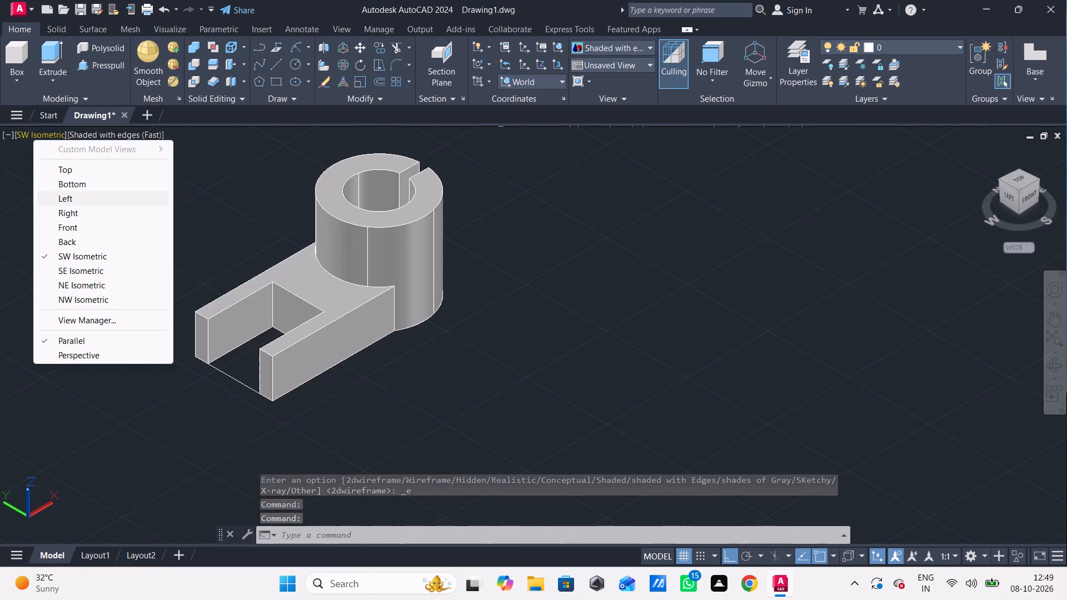
pyautogui.click(63, 202)
pyautogui.scroll(-1, 165, 226)
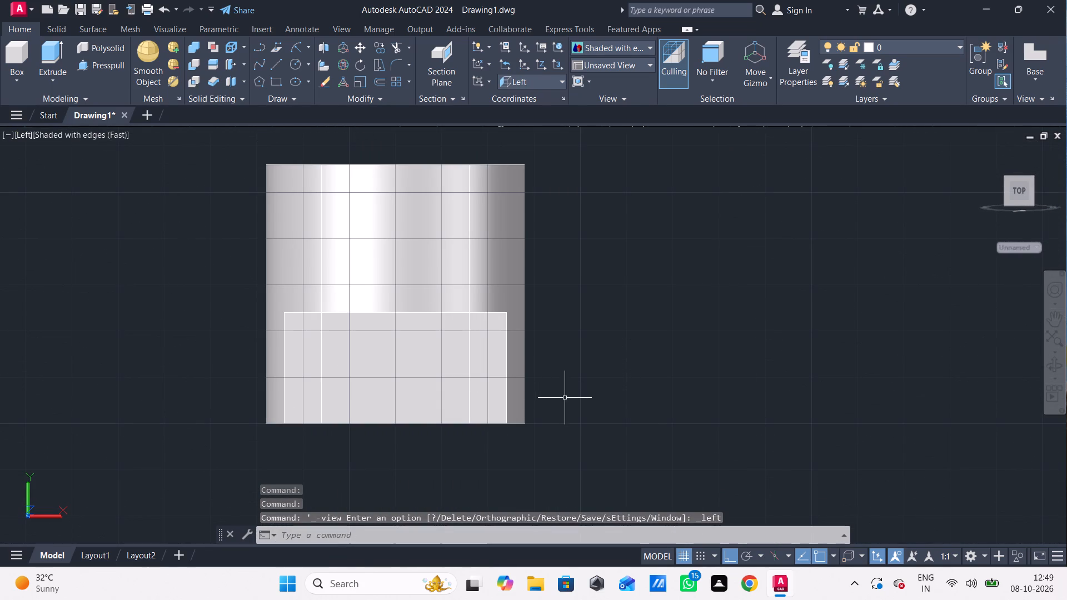
pyautogui.keyDown('shift'); pyautogui.moveTo(565, 397); pyautogui.dragTo(559, 417, button='middle'); pyautogui.keyUp('shift')
pyautogui.keyDown('shift'); pyautogui.scroll(-1, 519, 413); pyautogui.keyUp('shift')
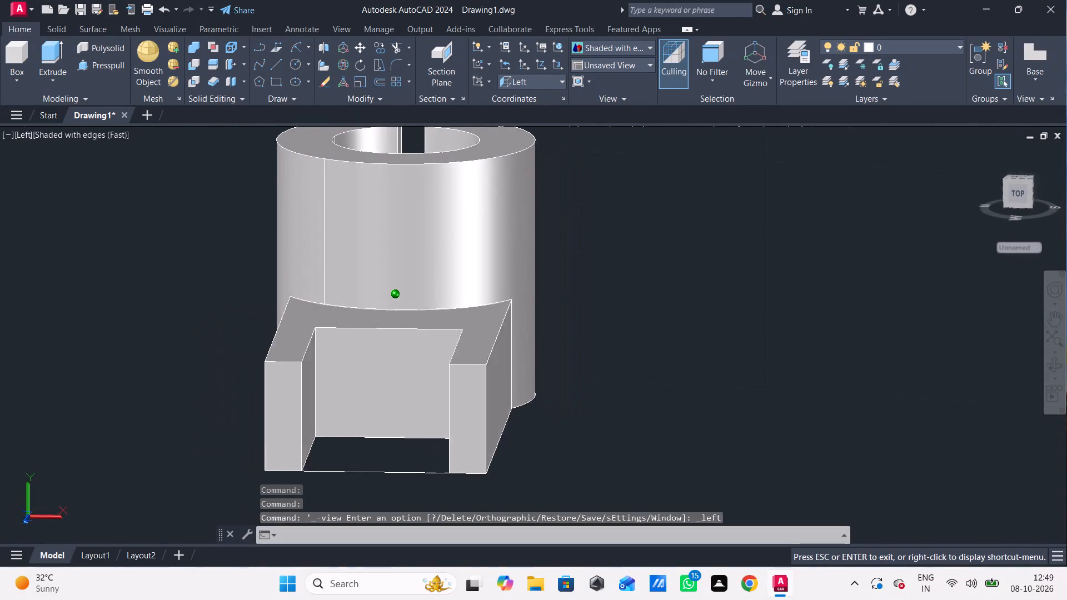
pyautogui.keyDown('shift'); pyautogui.moveTo(559, 417); pyautogui.dragTo(467, 414, button='middle'); pyautogui.keyUp('shift')
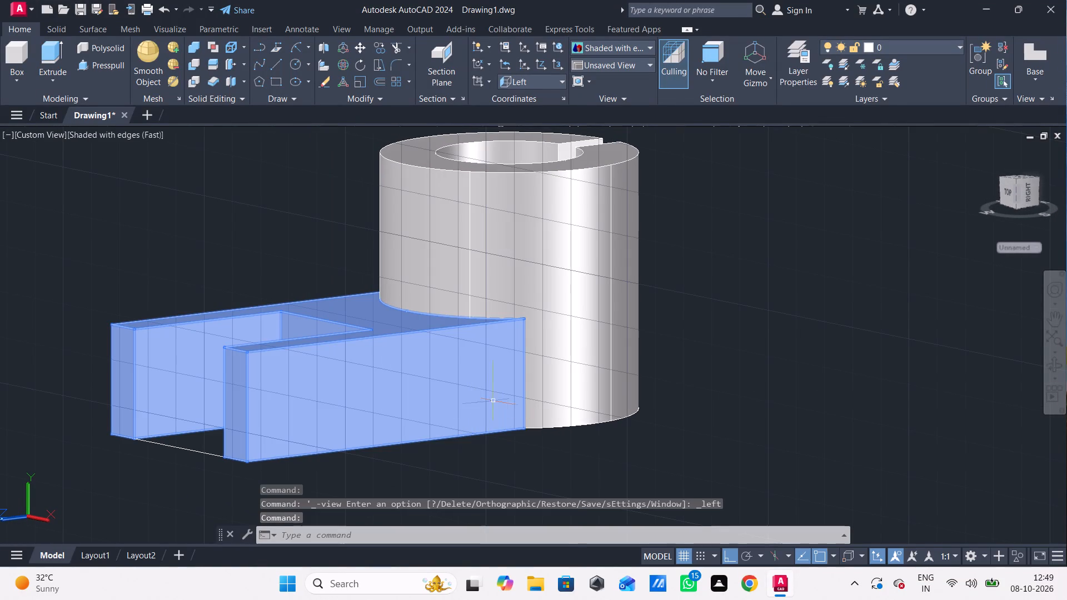
pyautogui.keyDown('shift'); pyautogui.moveTo(475, 393); pyautogui.dragTo(563, 382, button='middle'); pyautogui.keyUp('shift')
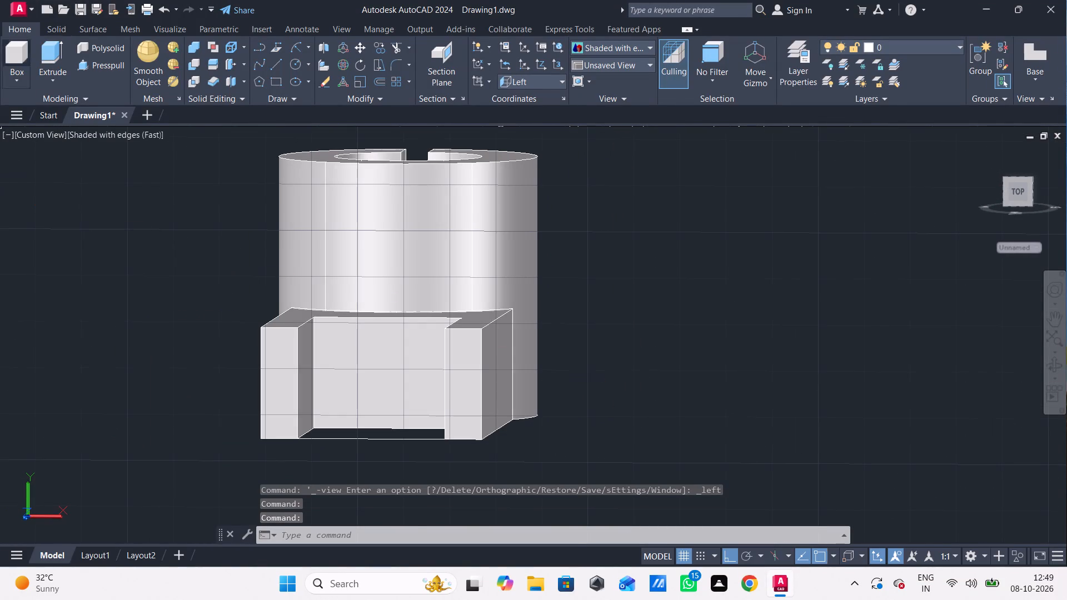
# Restore the Left view with free drawing space beside the model.
pyautogui.click(48, 130)
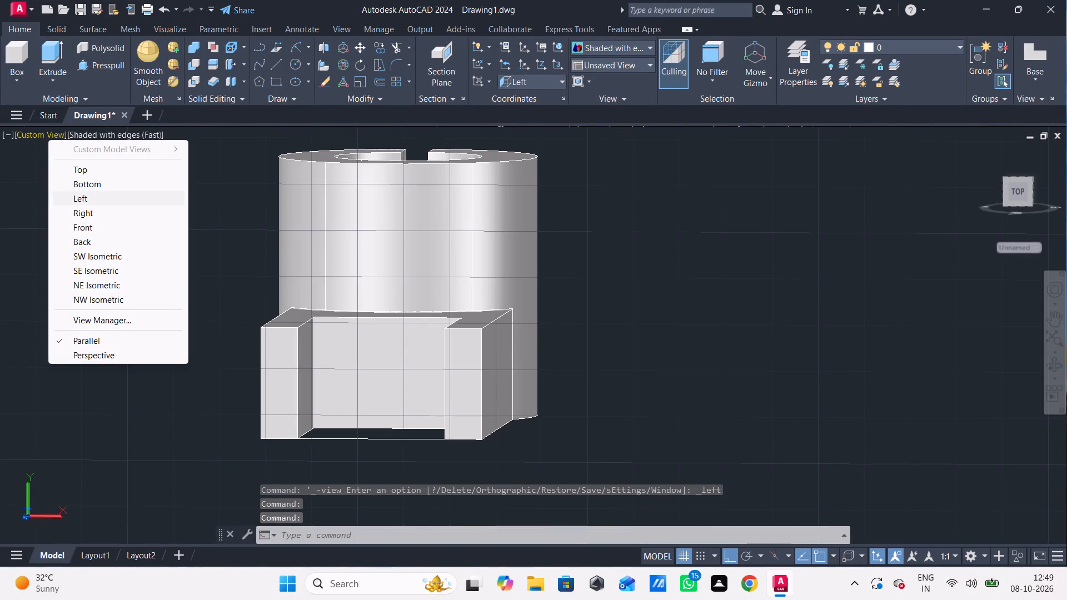
pyautogui.click(74, 202)
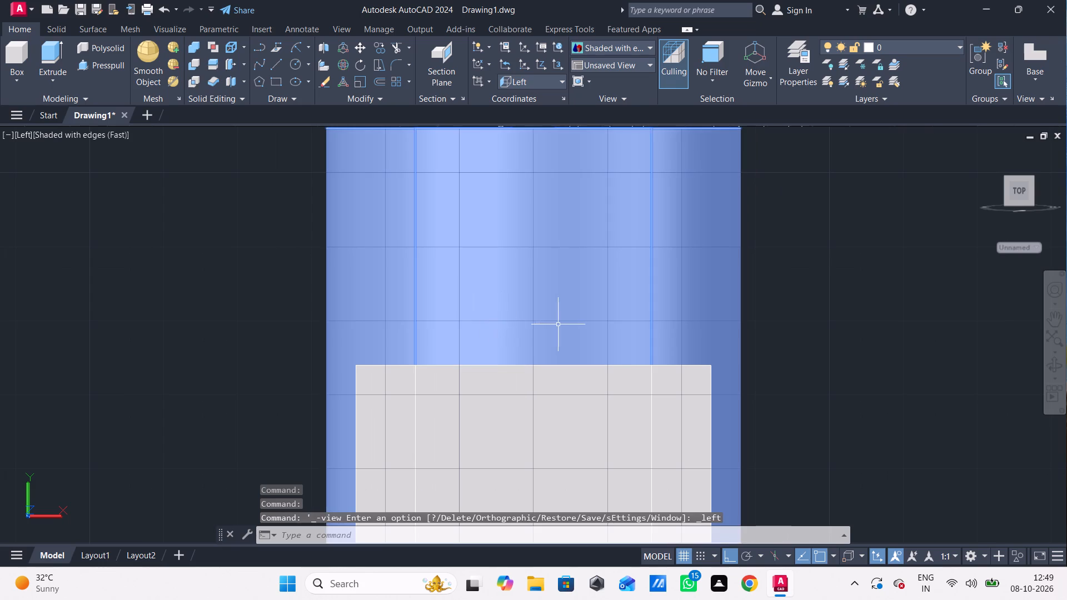
pyautogui.moveTo(561, 324); pyautogui.dragTo(263, 250, button='middle')
pyautogui.scroll(-2, 285, 282)
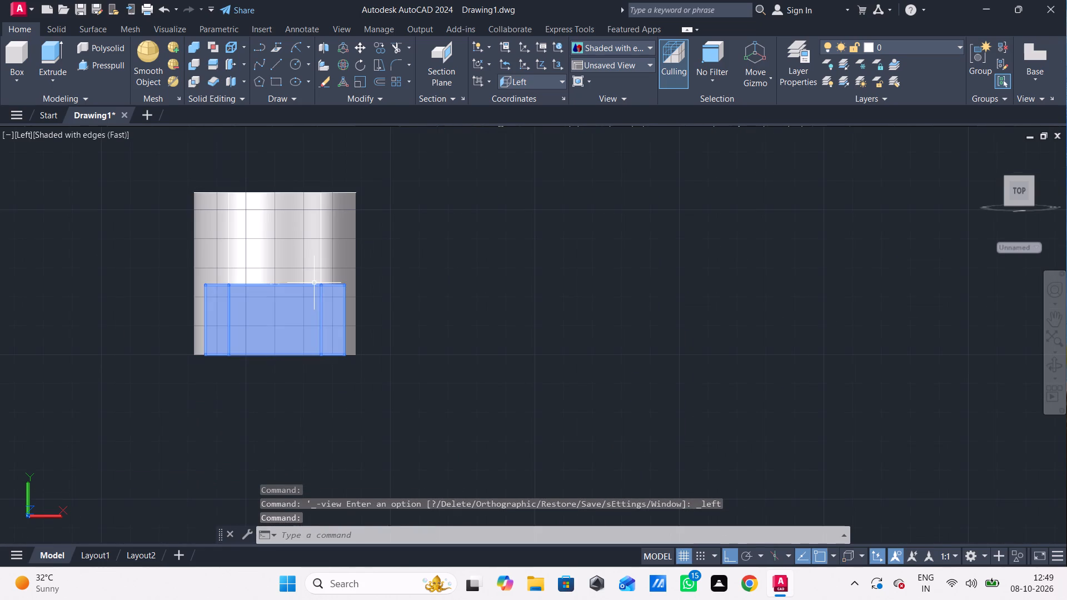
pyautogui.moveTo(288, 284); pyautogui.dragTo(267, 288, button='middle')
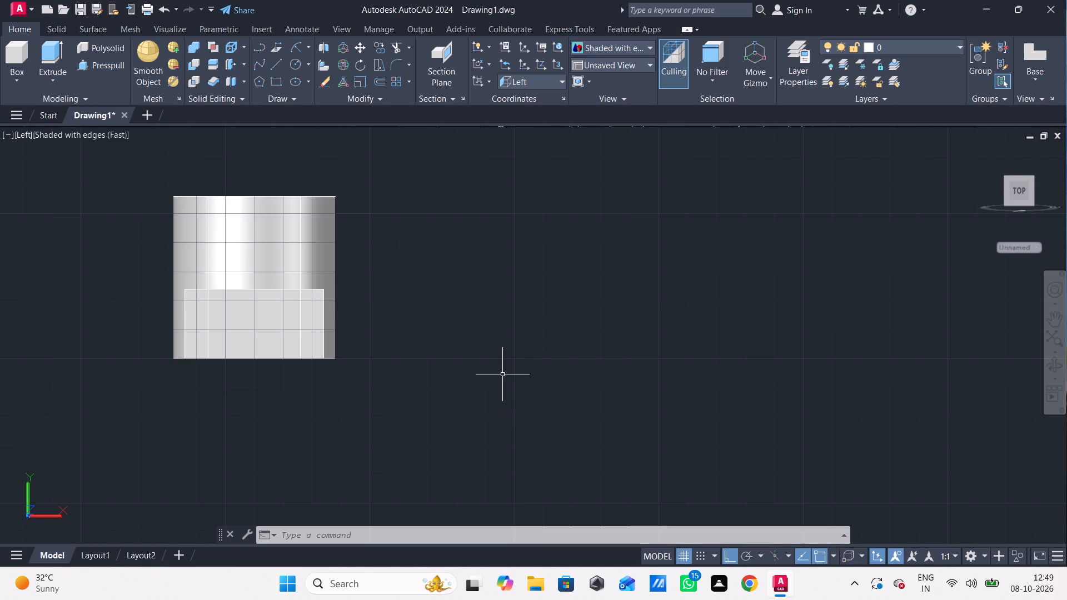
# Beside the model, draw connected lines: a 56 horizontal base, a 24 vertical side upward, and an 8 segment back inward.
pyautogui.press('l')
pyautogui.press('Return')
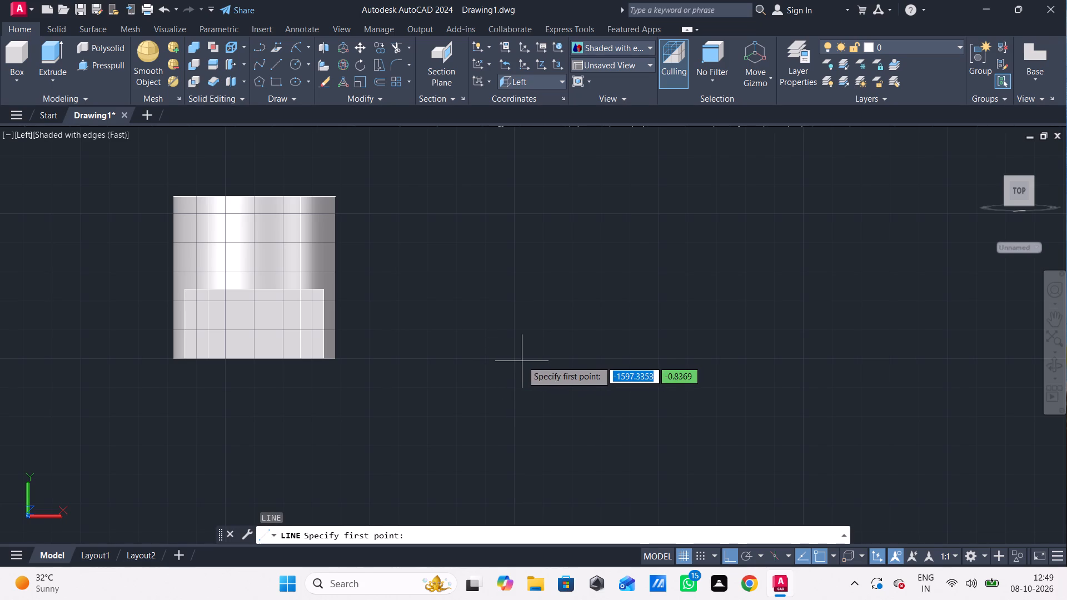
pyautogui.click(517, 358)
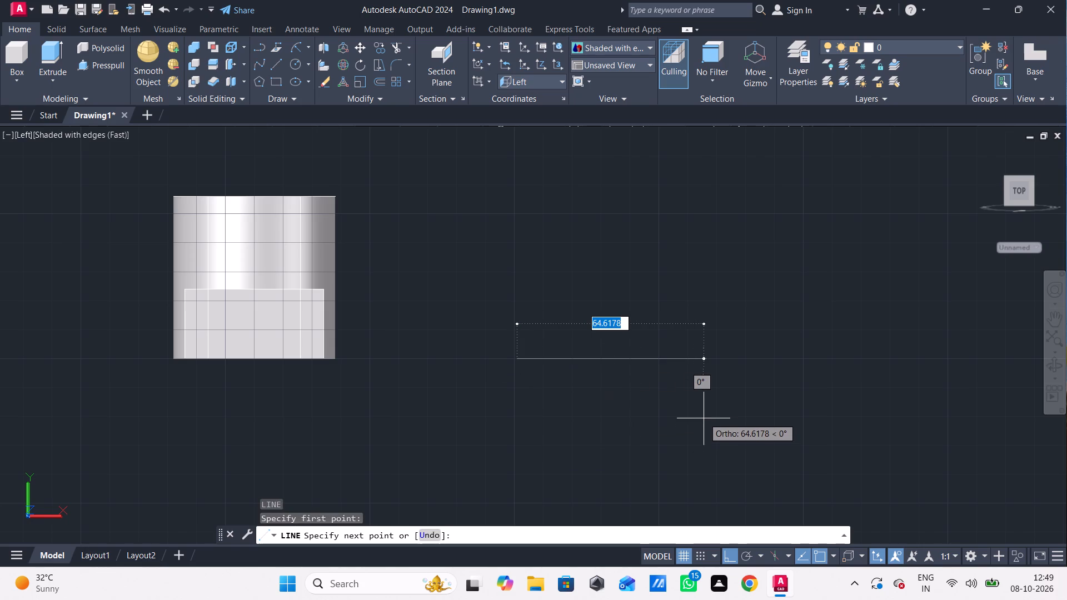
pyautogui.write('56')
pyautogui.press('Return')
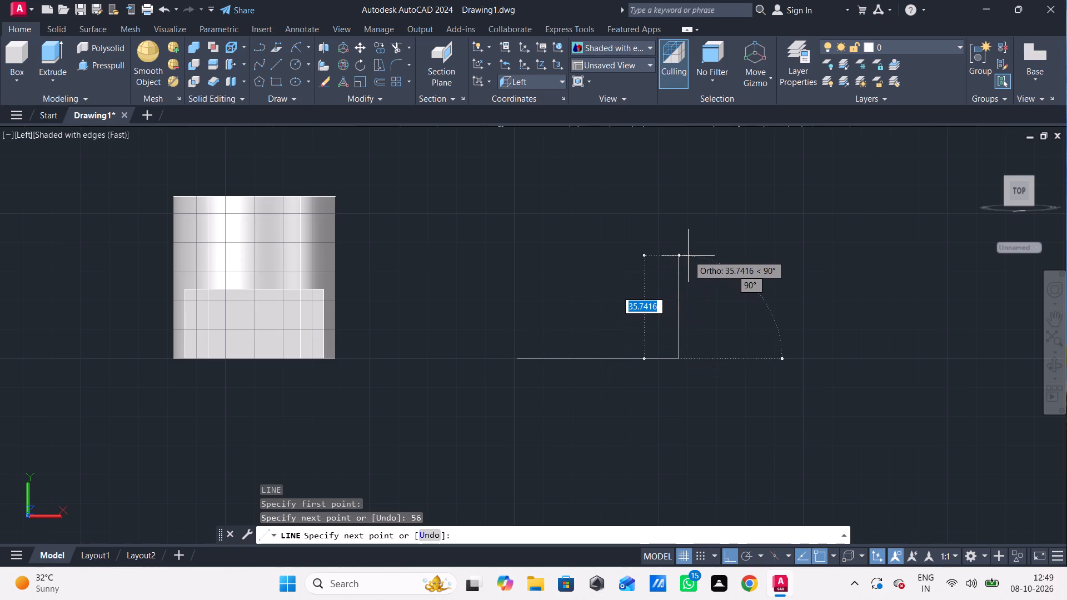
pyautogui.write('25')
pyautogui.press('BackSpace')
pyautogui.press('4')
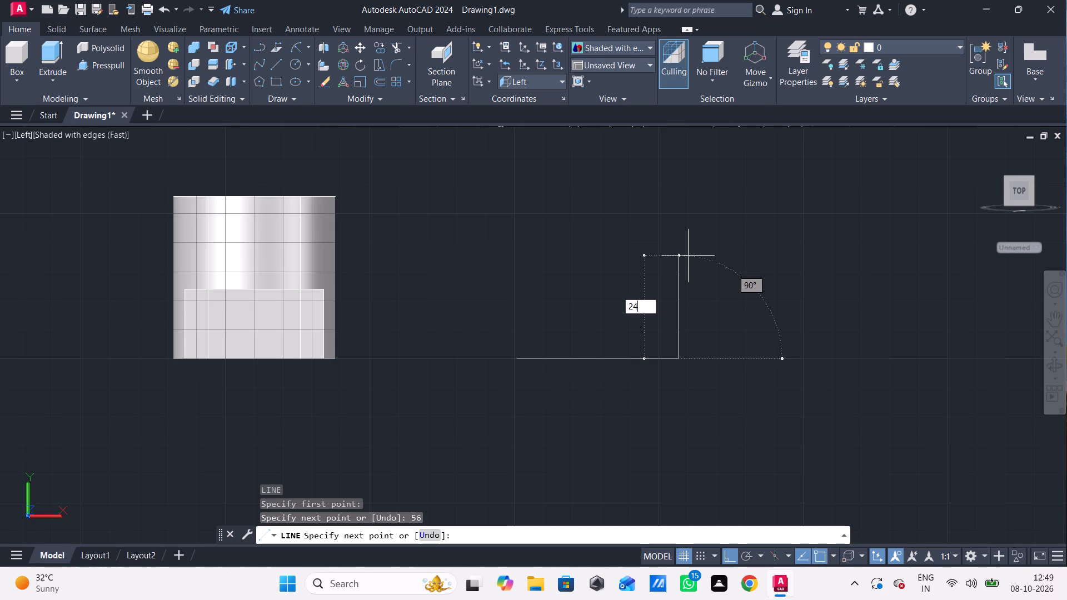
pyautogui.press('Return')
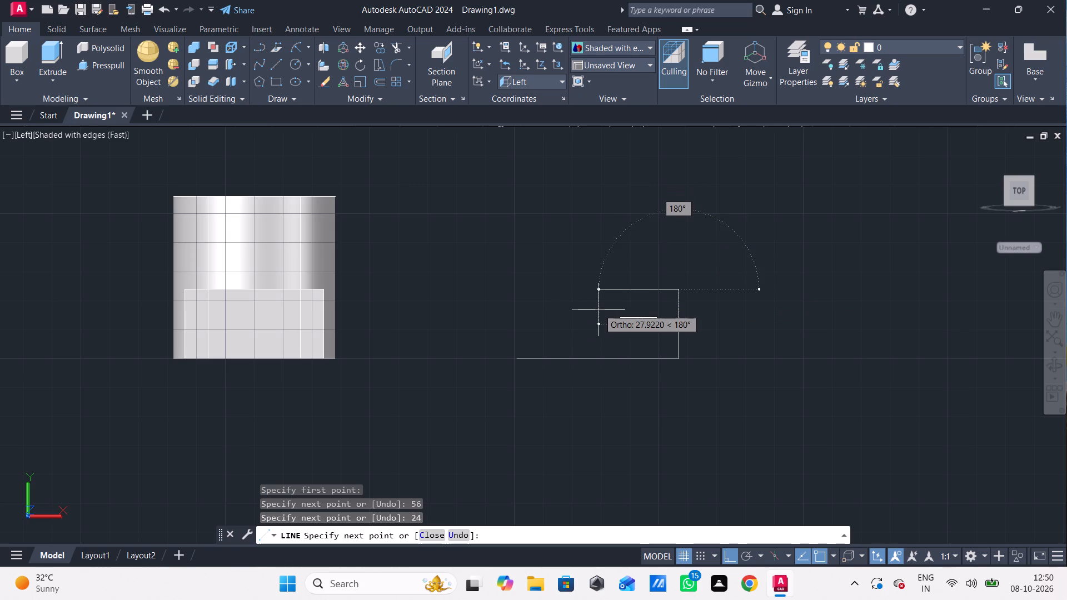
pyautogui.press('8')
pyautogui.press('Return')
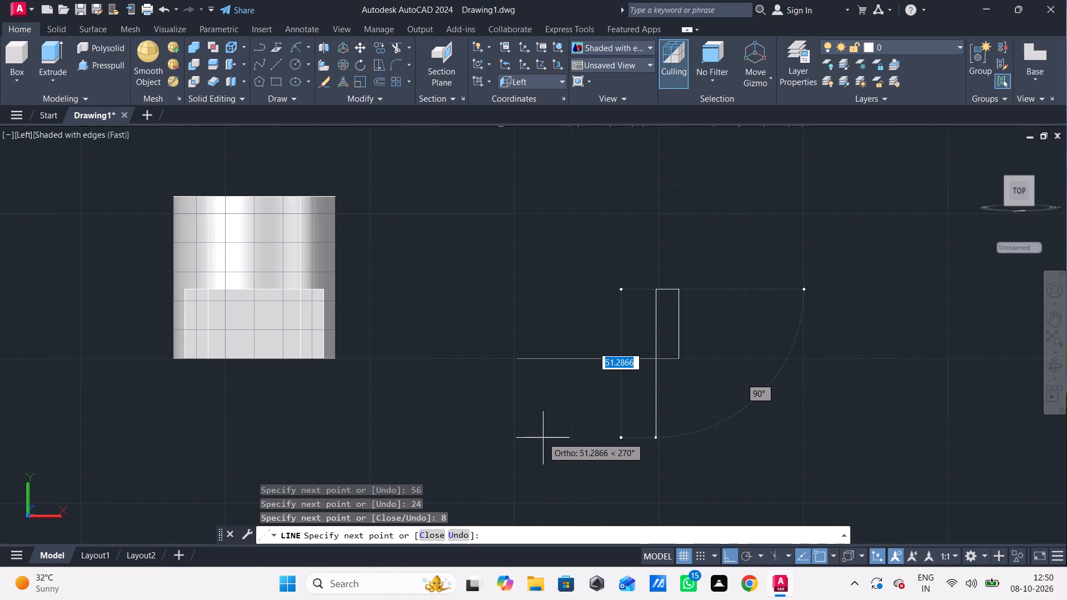
pyautogui.press('Escape')
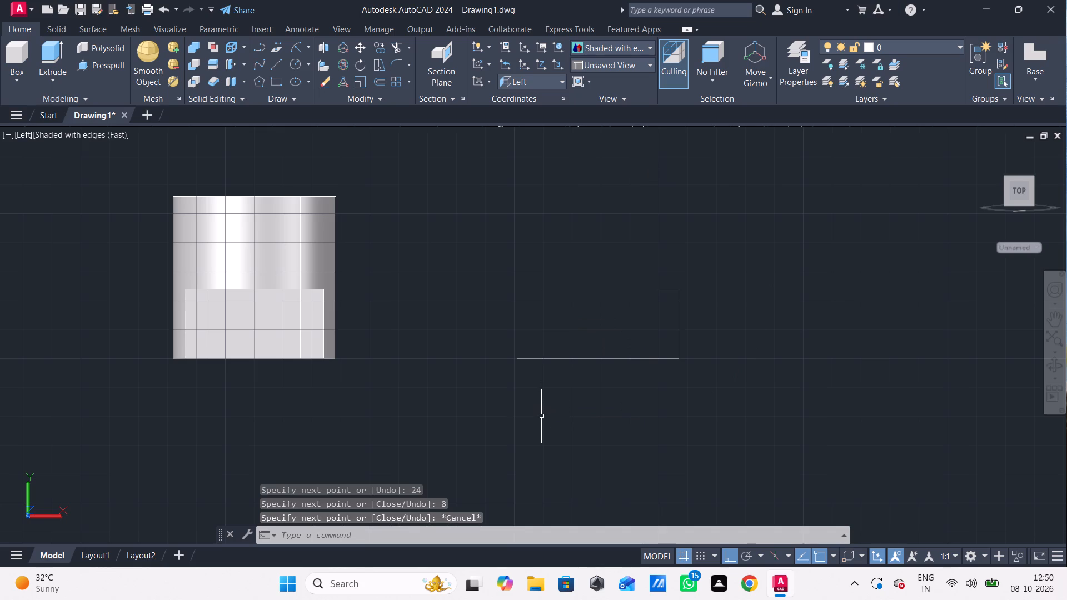
# From the open end of the 56 base line, draw a 24 line upward and an 8 segment inward.
pyautogui.press('l')
pyautogui.press('Return')
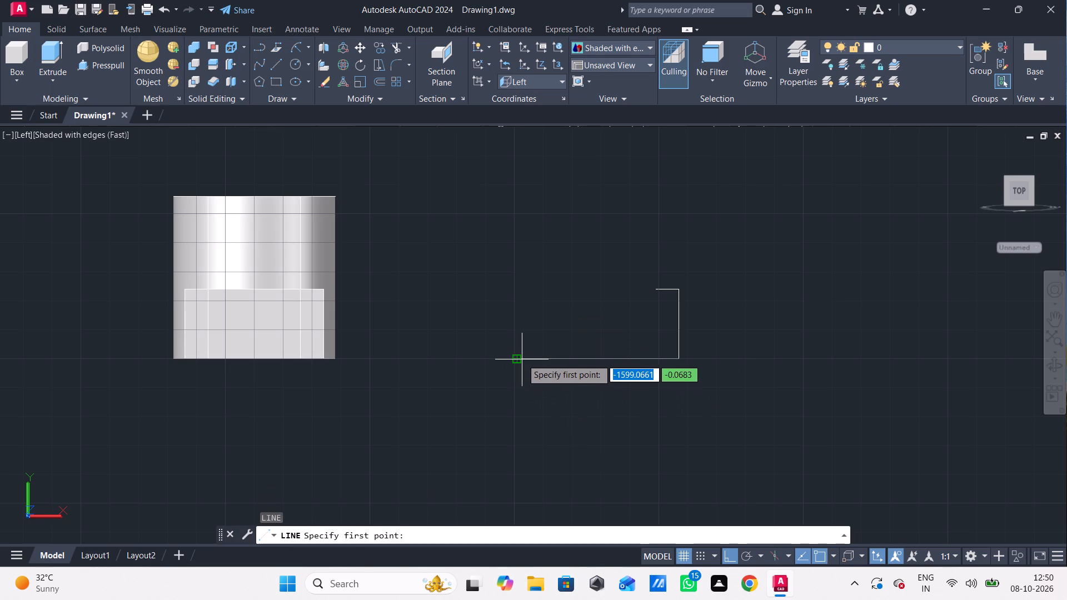
pyautogui.click(522, 359)
pyautogui.write('24')
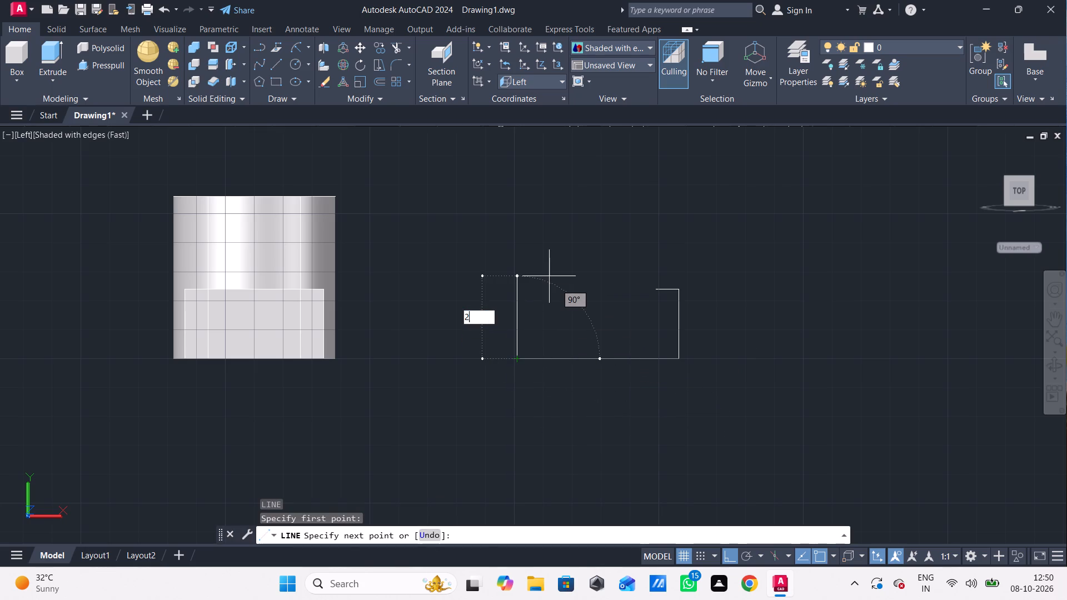
pyautogui.press('Return')
pyautogui.press('8')
pyautogui.press('Return')
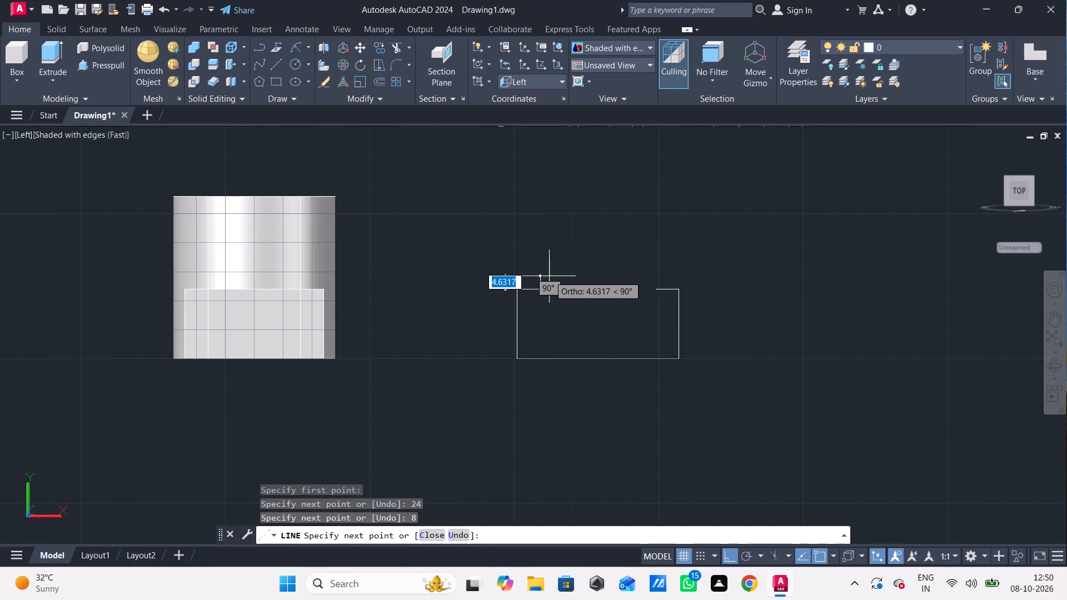
pyautogui.press('Escape')
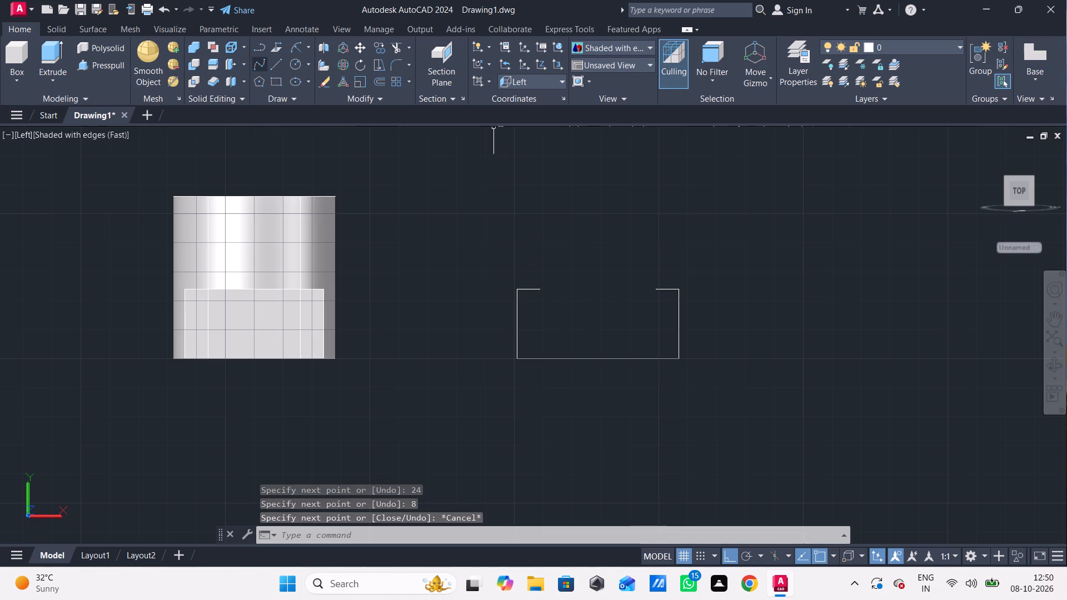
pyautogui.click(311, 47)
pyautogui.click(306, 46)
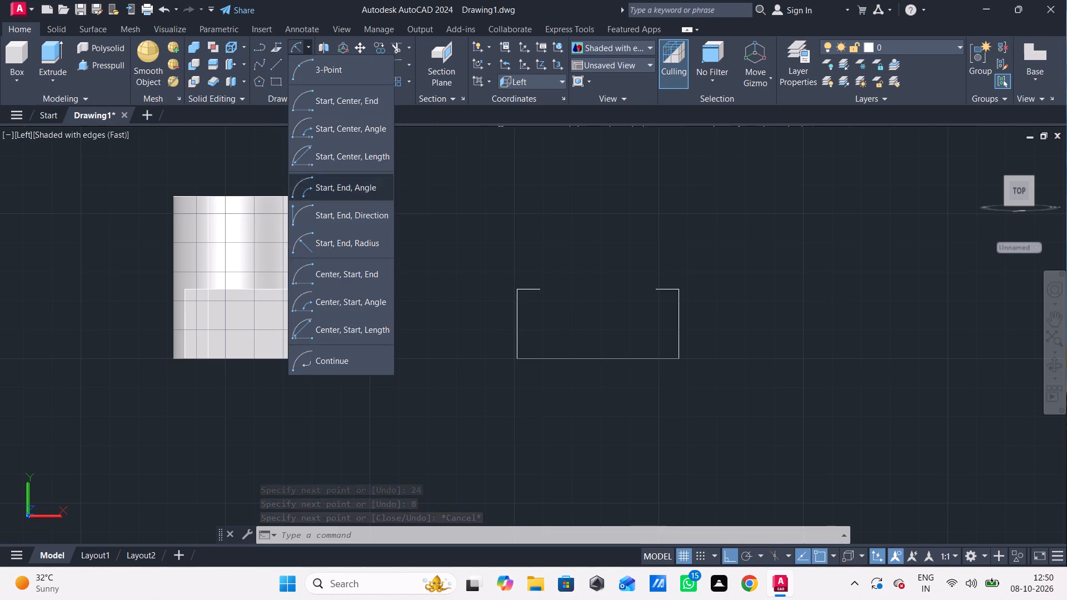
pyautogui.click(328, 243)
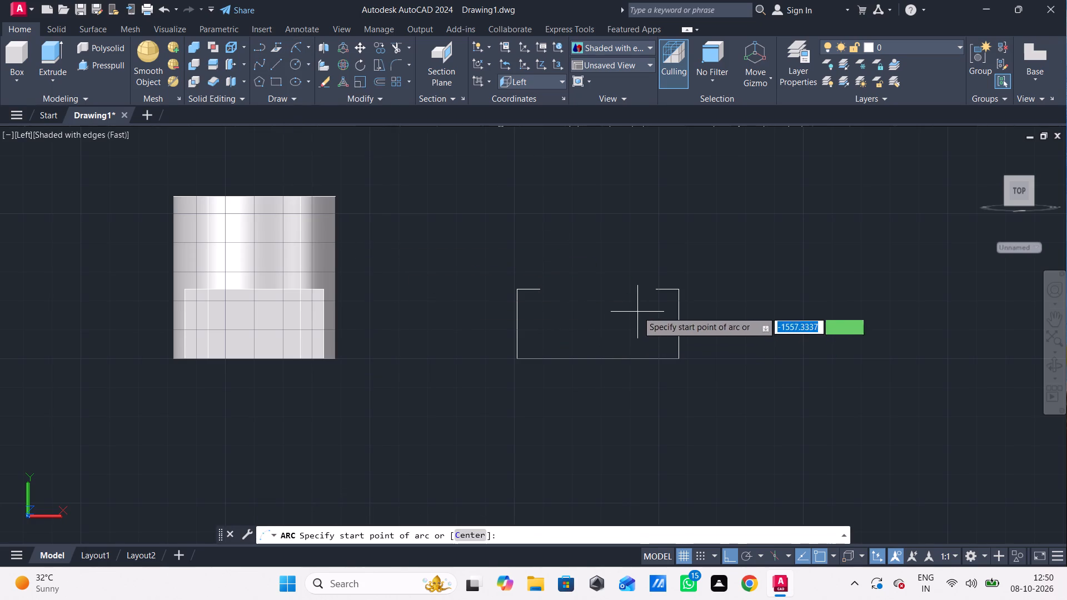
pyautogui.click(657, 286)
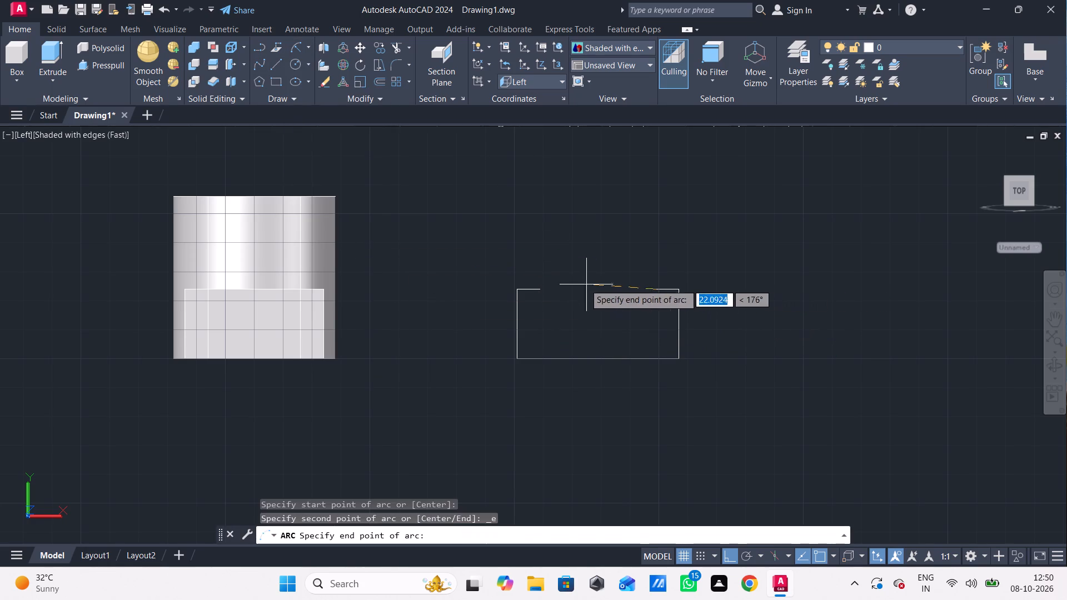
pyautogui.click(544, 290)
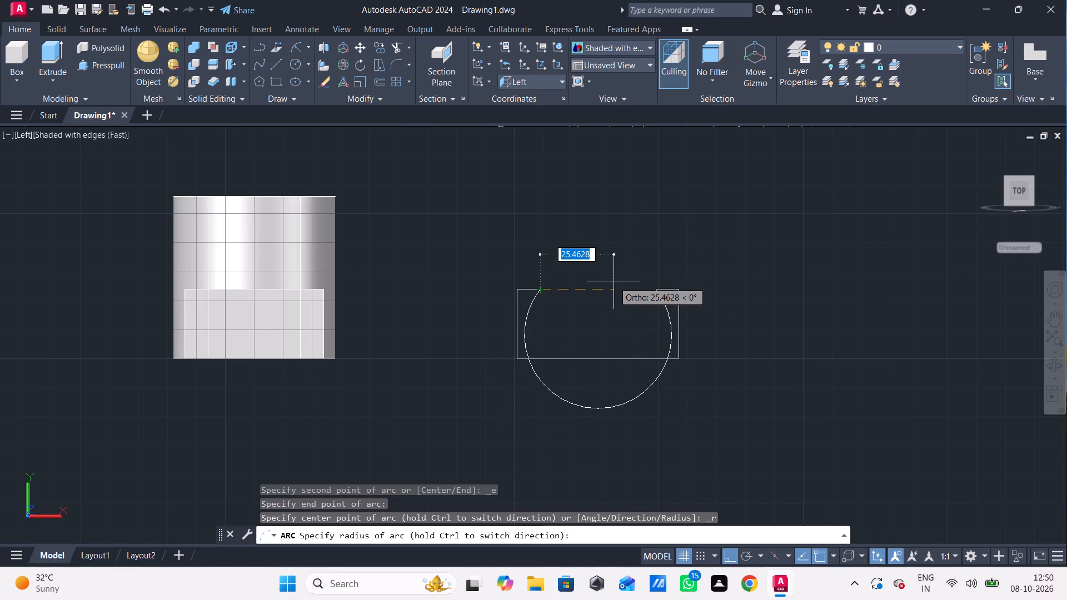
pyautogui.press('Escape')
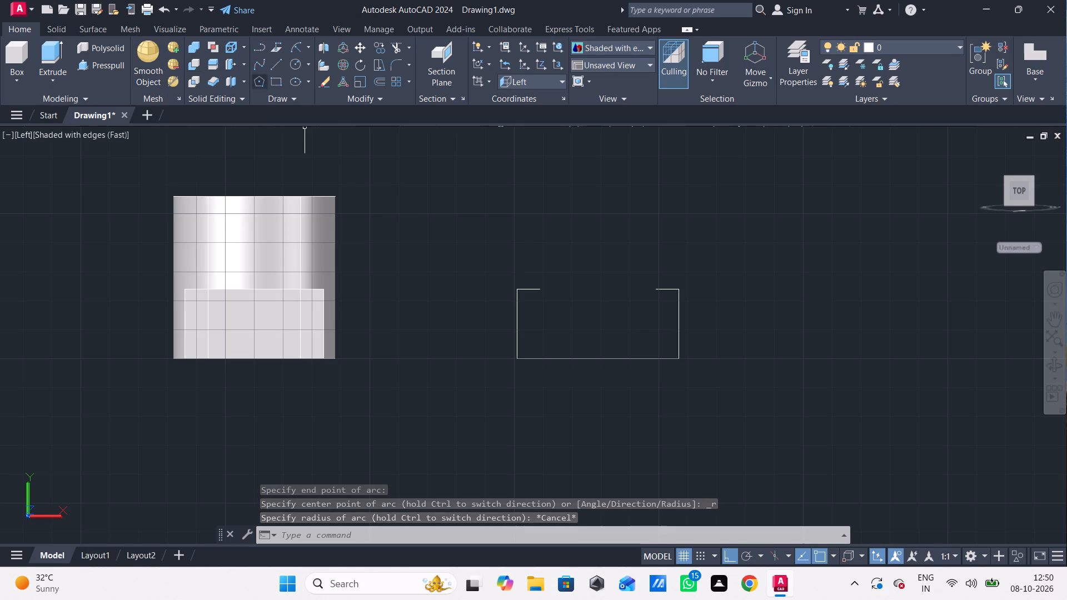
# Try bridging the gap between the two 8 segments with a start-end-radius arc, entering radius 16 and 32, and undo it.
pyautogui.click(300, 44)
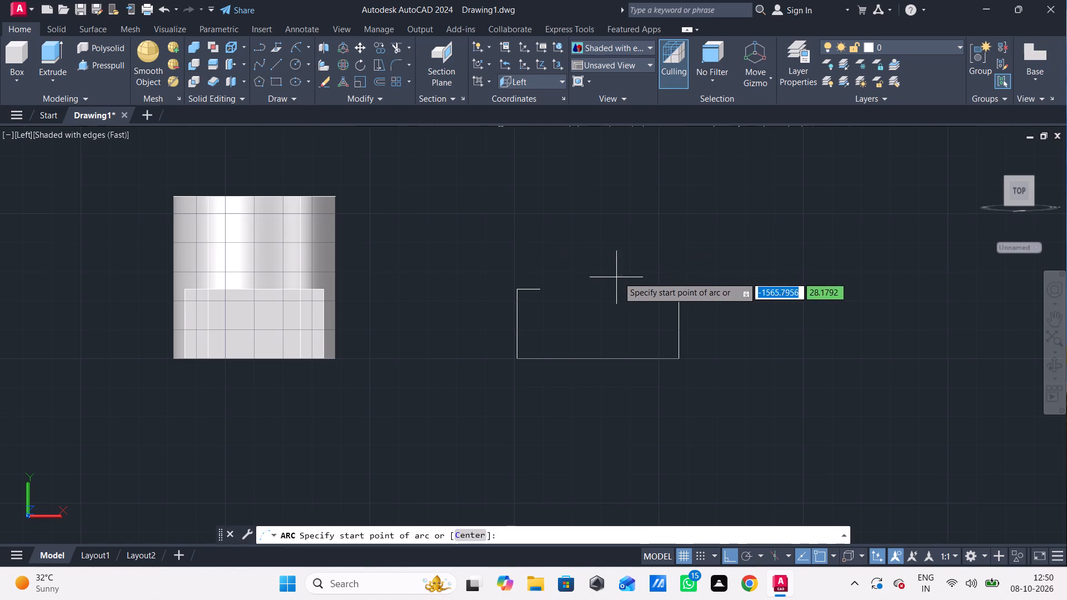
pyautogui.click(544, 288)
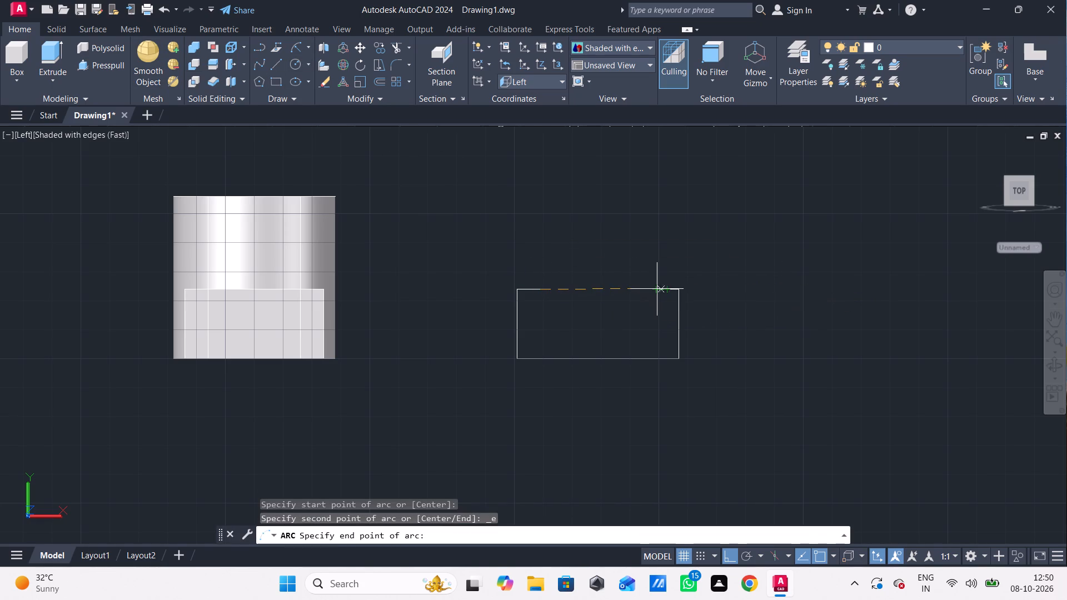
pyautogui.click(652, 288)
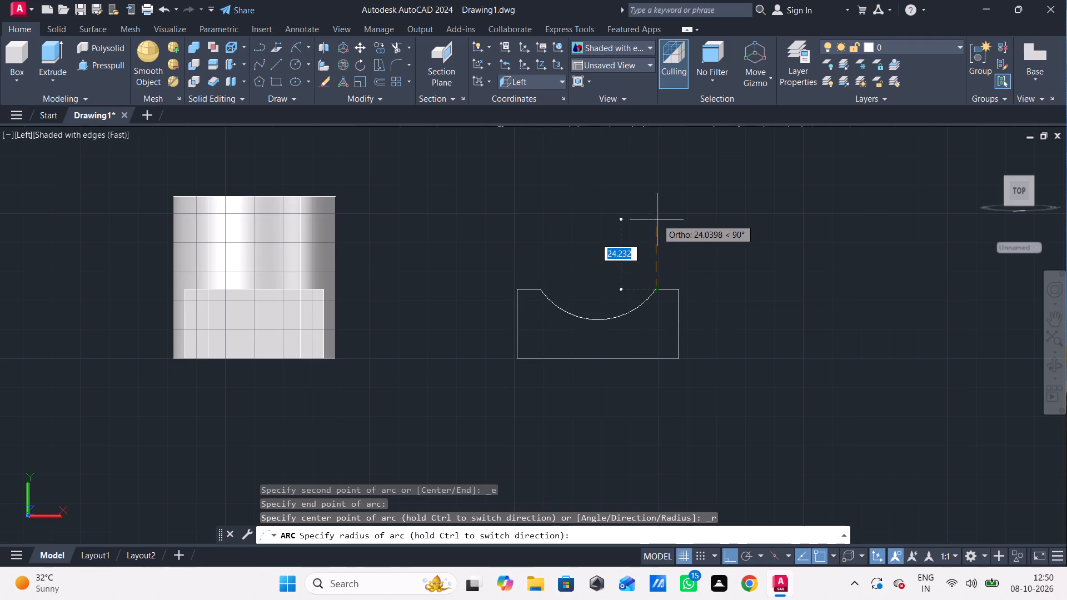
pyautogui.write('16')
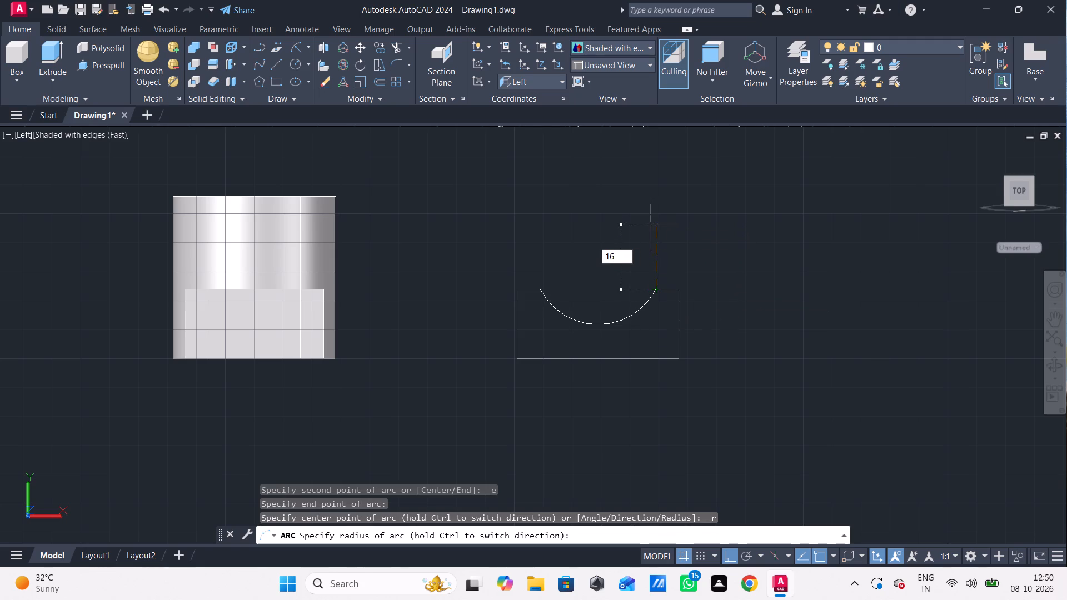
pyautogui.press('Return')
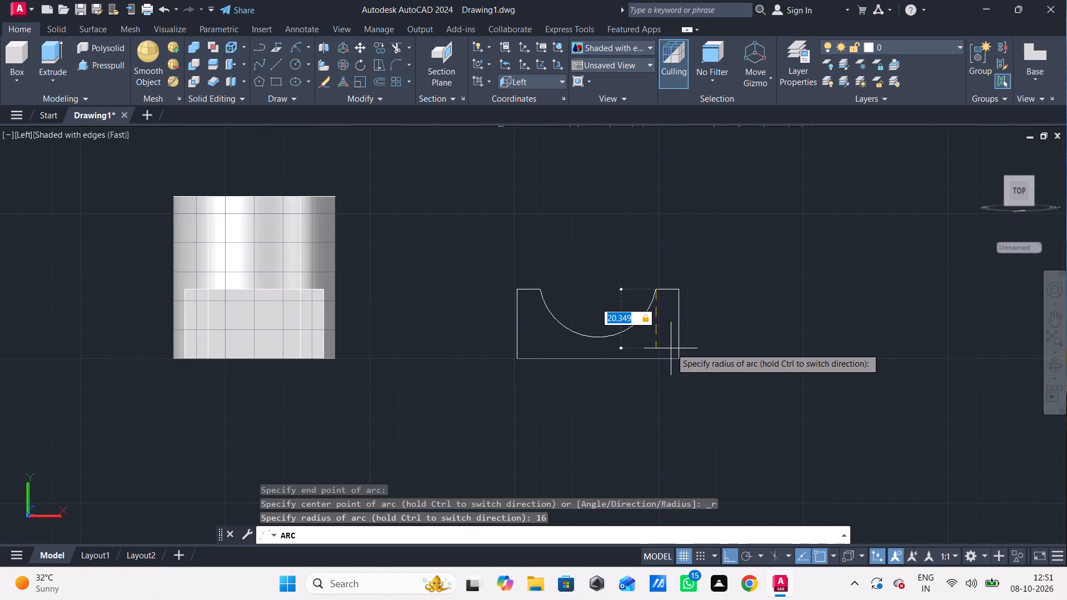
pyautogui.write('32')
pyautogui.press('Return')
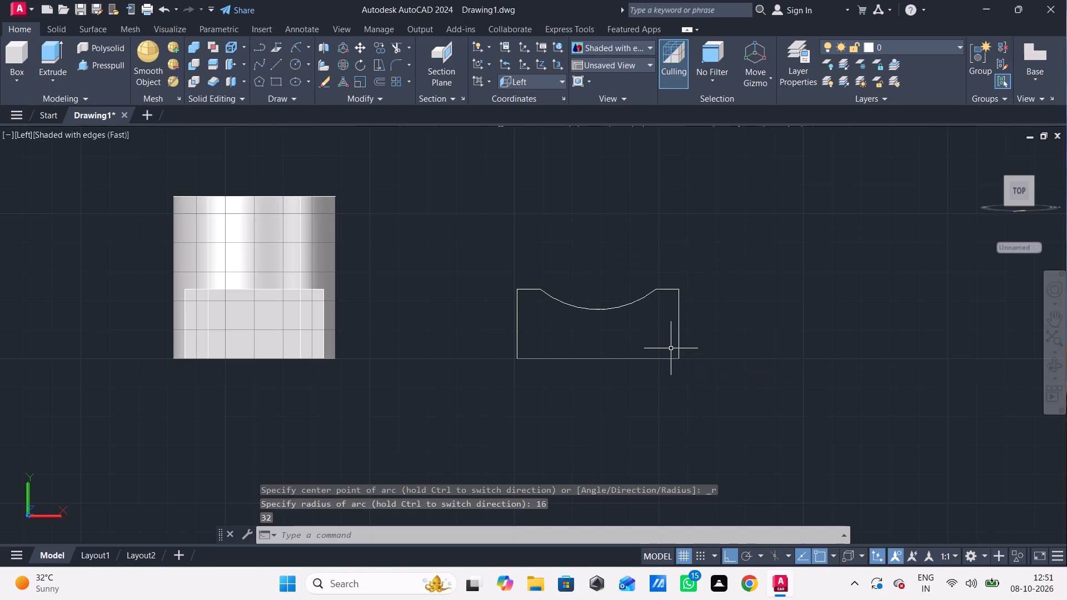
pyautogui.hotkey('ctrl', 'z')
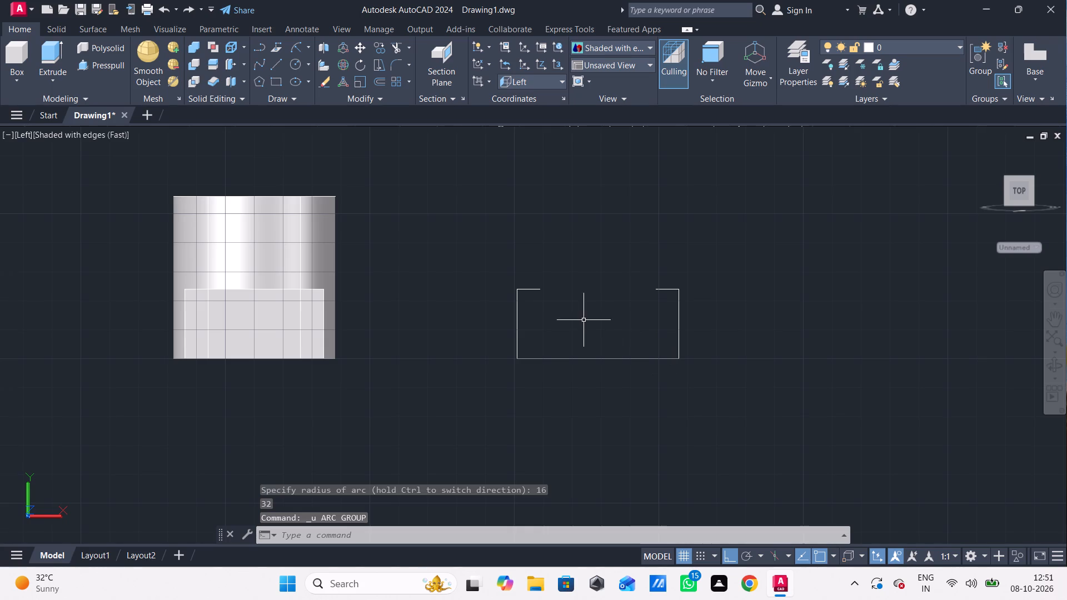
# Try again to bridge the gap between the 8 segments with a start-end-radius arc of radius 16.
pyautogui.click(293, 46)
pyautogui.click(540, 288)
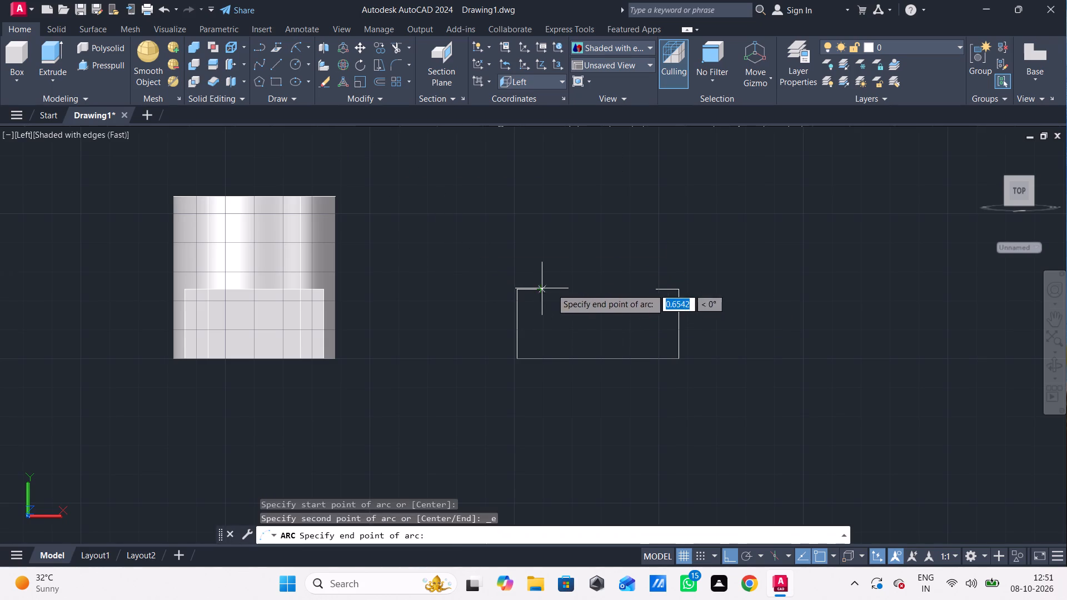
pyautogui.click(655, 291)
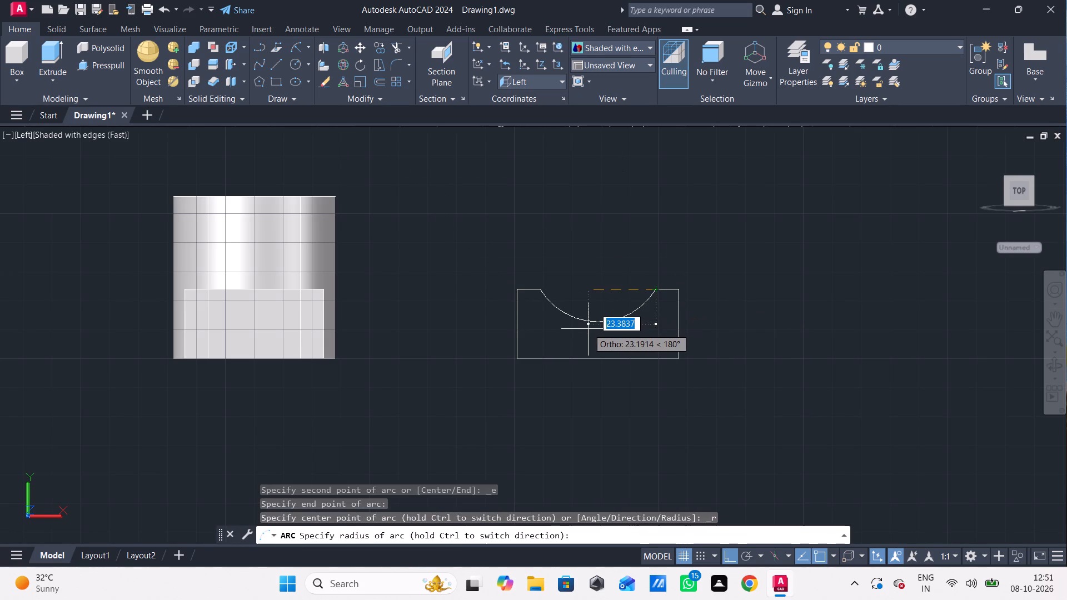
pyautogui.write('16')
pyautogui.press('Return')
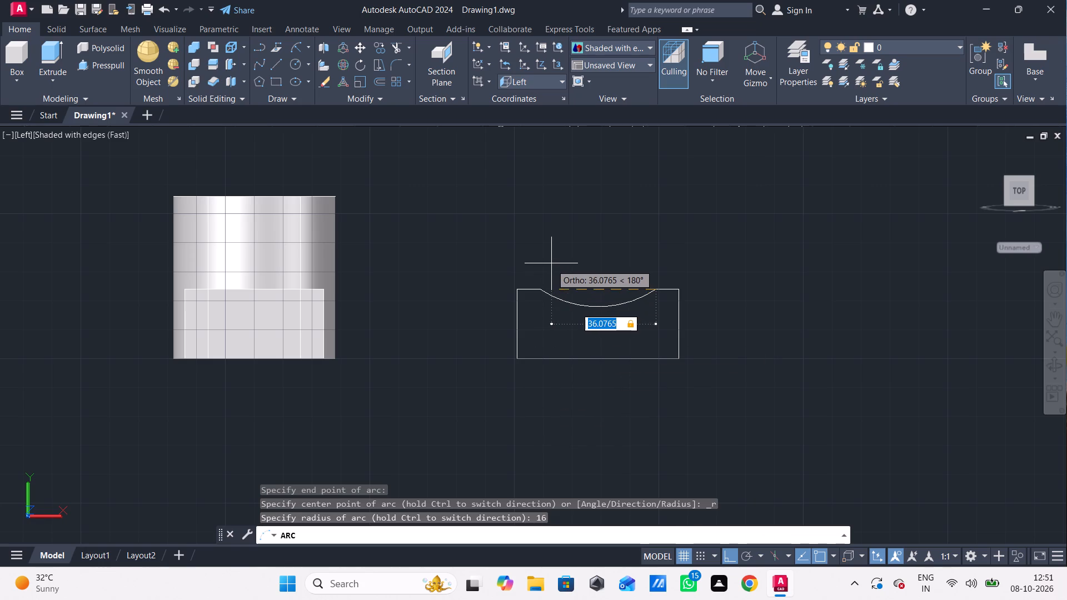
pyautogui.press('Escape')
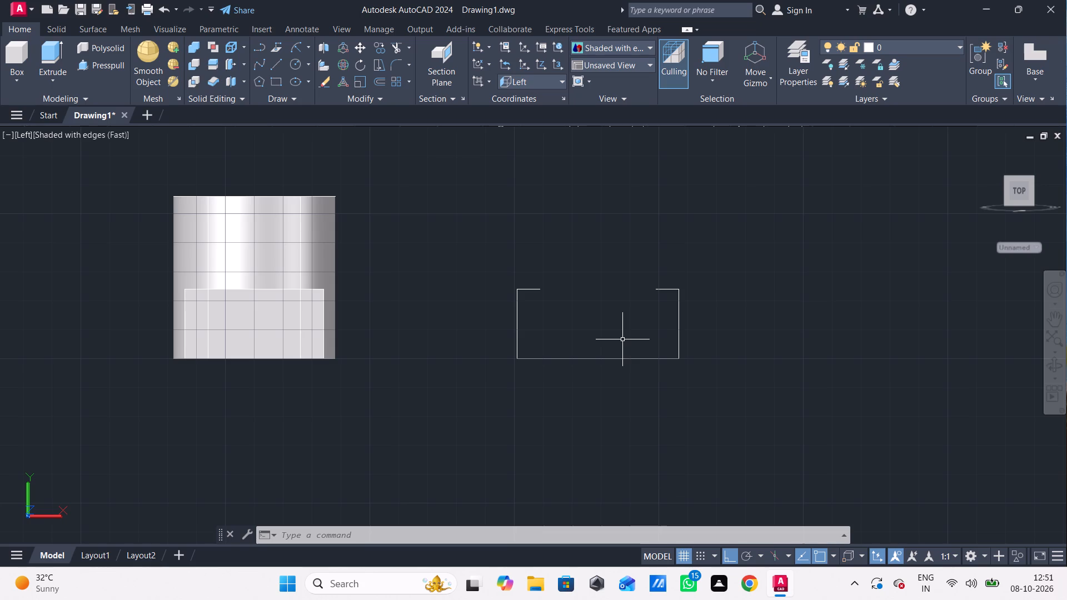
# Undo the lines of the open 56-wide profile beside the model.
pyautogui.hotkey('ctrl', 'z')
pyautogui.hotkey('ctrl', 'z')
pyautogui.hotkey('ctrl', 'z')
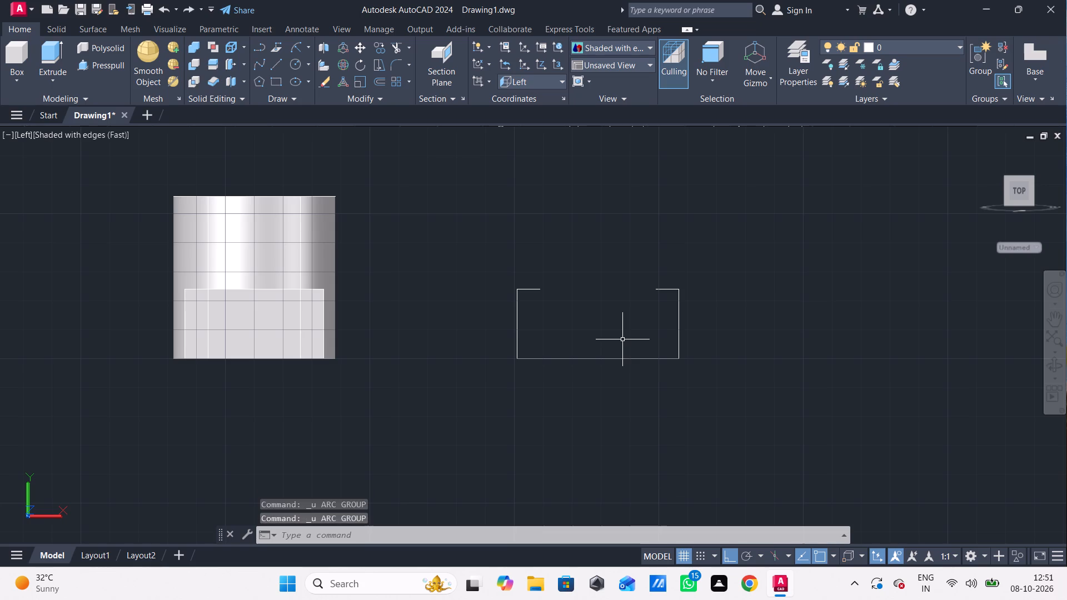
pyautogui.hotkey('ctrl', 'z')
# Beside the model, draw connected lines: a 32 horizontal base, a 24 vertical side upward, and an 8 segment back inward.
pyautogui.press('l')
pyautogui.press('Return')
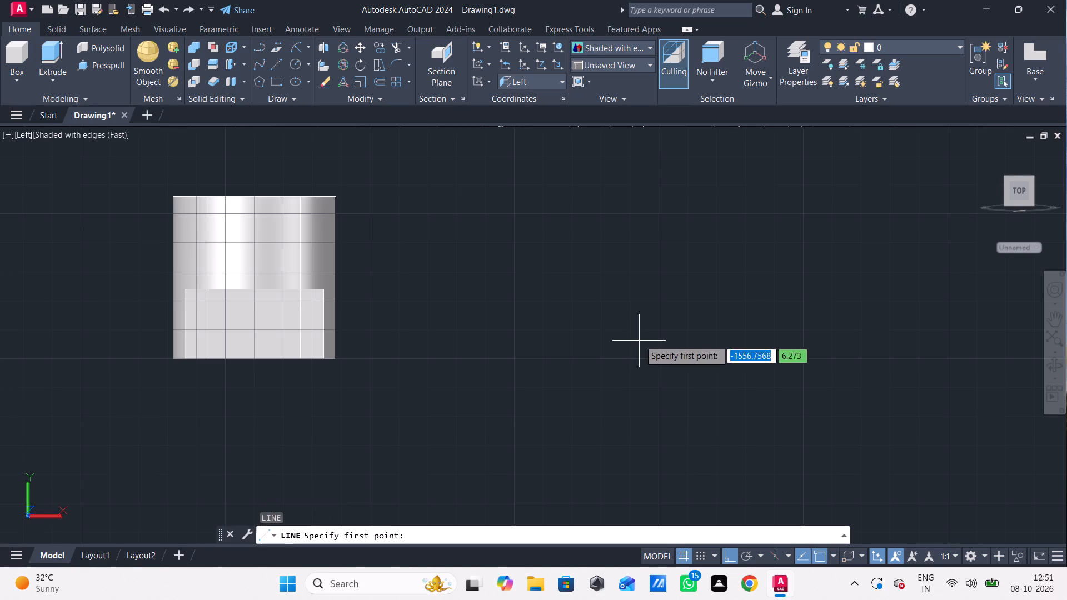
pyautogui.click(555, 351)
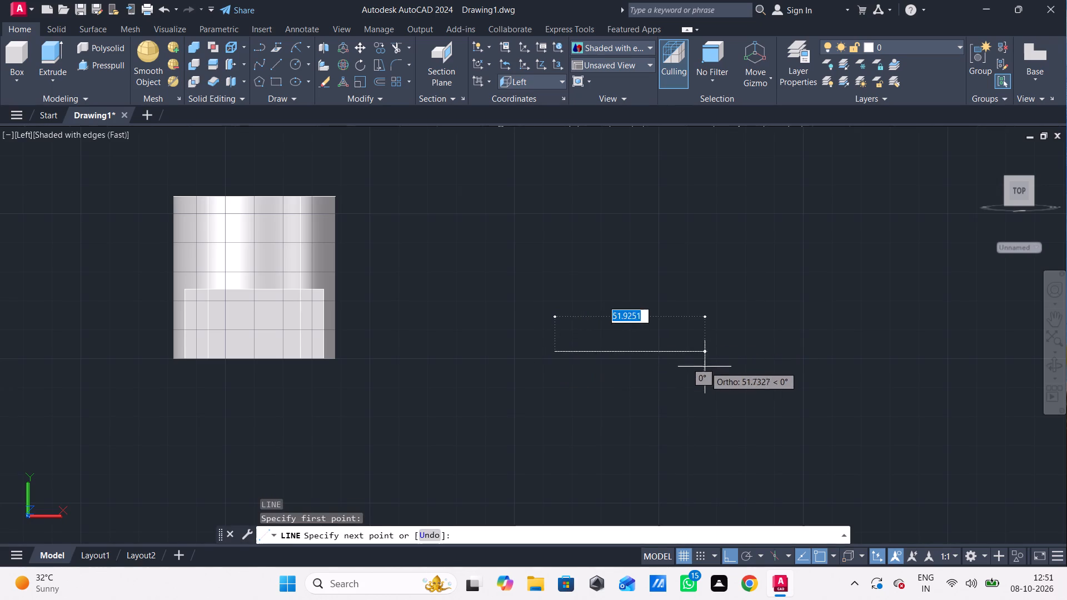
pyautogui.press('3')
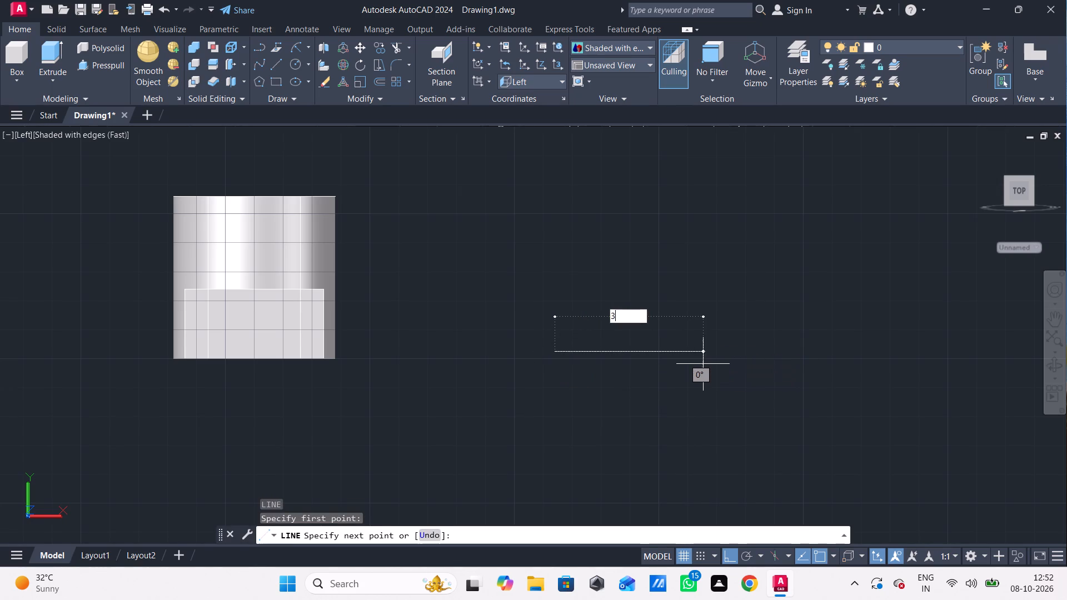
pyautogui.press('2')
pyautogui.press('Return')
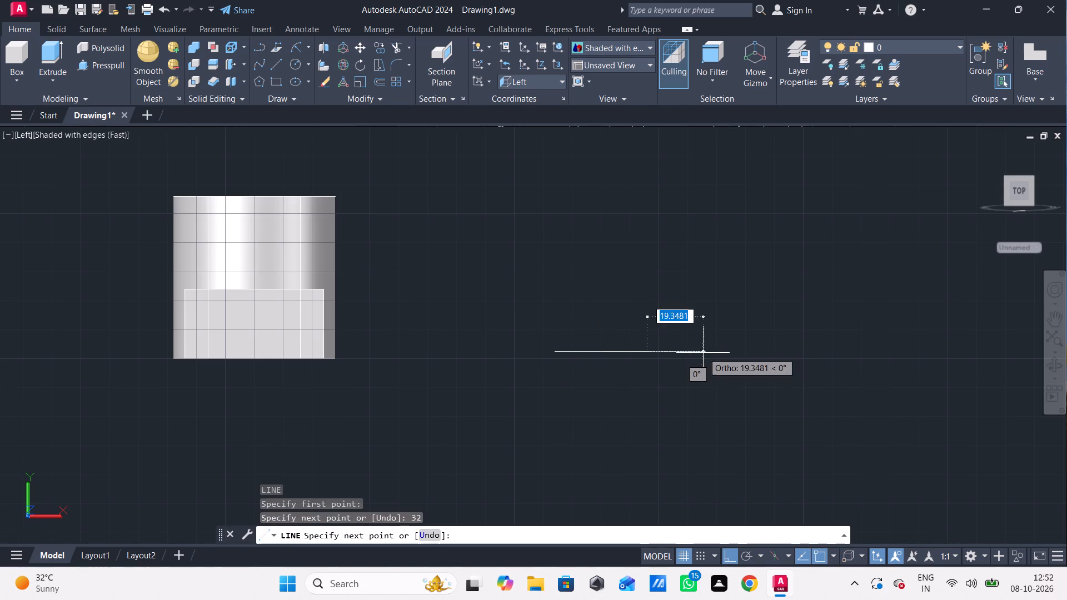
pyautogui.press('2')
pyautogui.press('4')
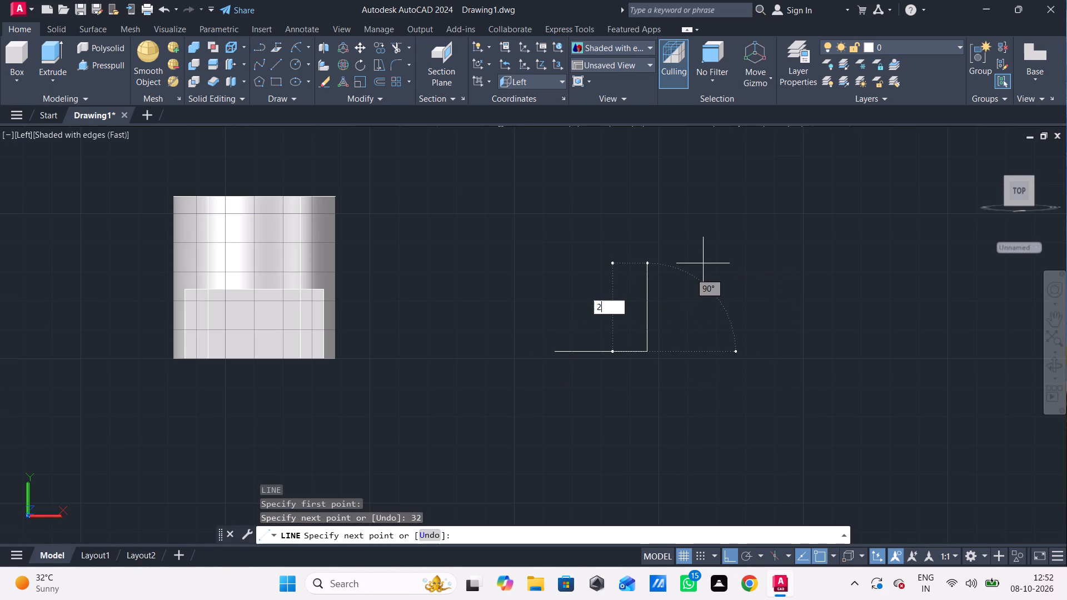
pyautogui.press('Return')
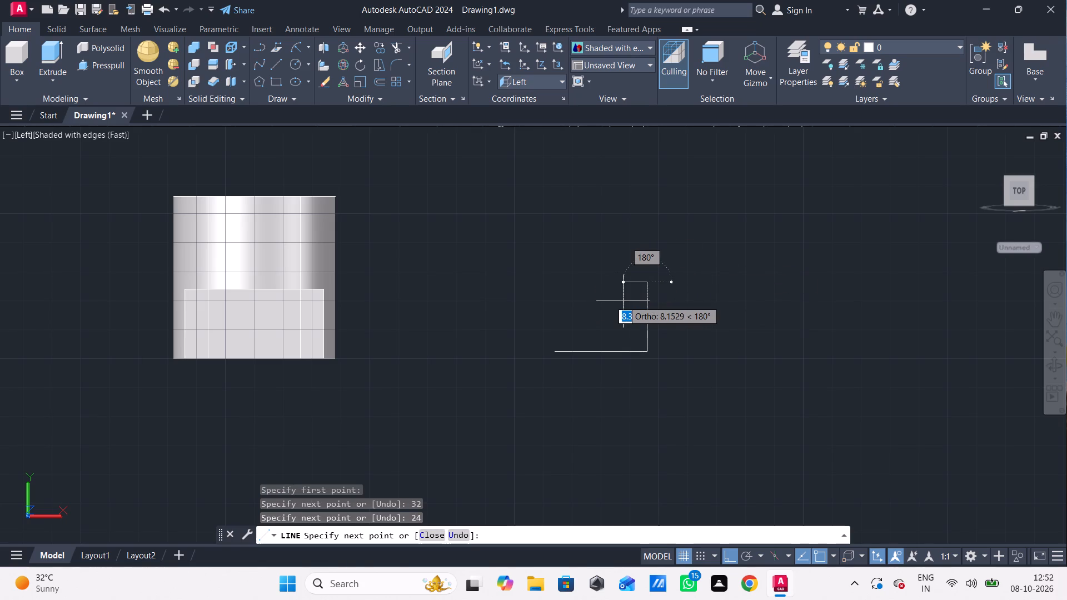
pyautogui.press('8')
pyautogui.press('Return')
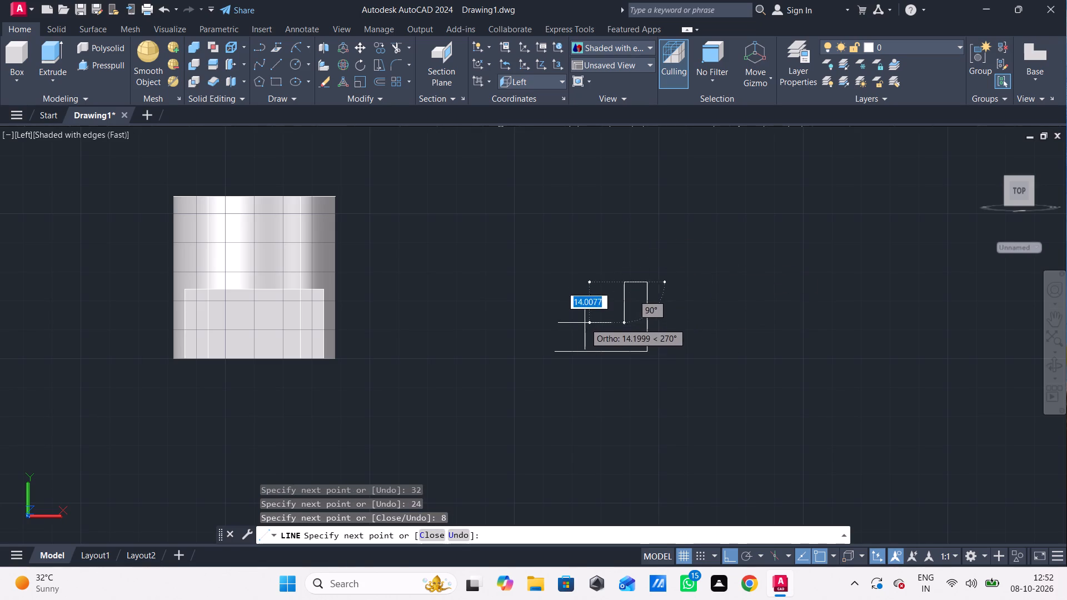
pyautogui.press('Escape')
# From the open end of the 32 base line, draw a 24 line upward and an 8 segment inward.
pyautogui.scroll(3, 576, 338)
pyautogui.press('l')
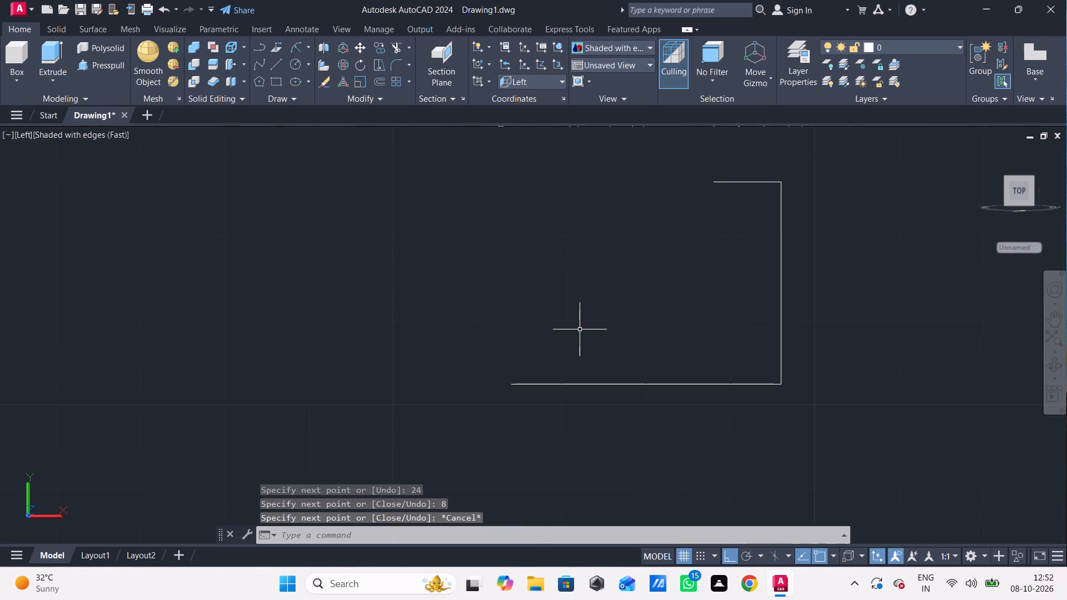
pyautogui.press('Return')
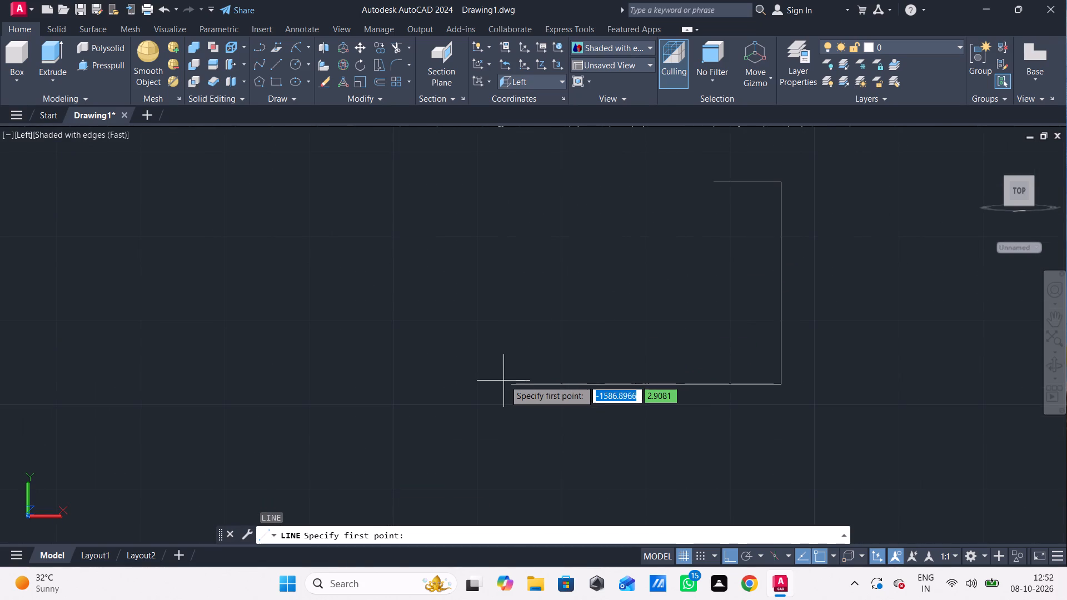
pyautogui.click(509, 382)
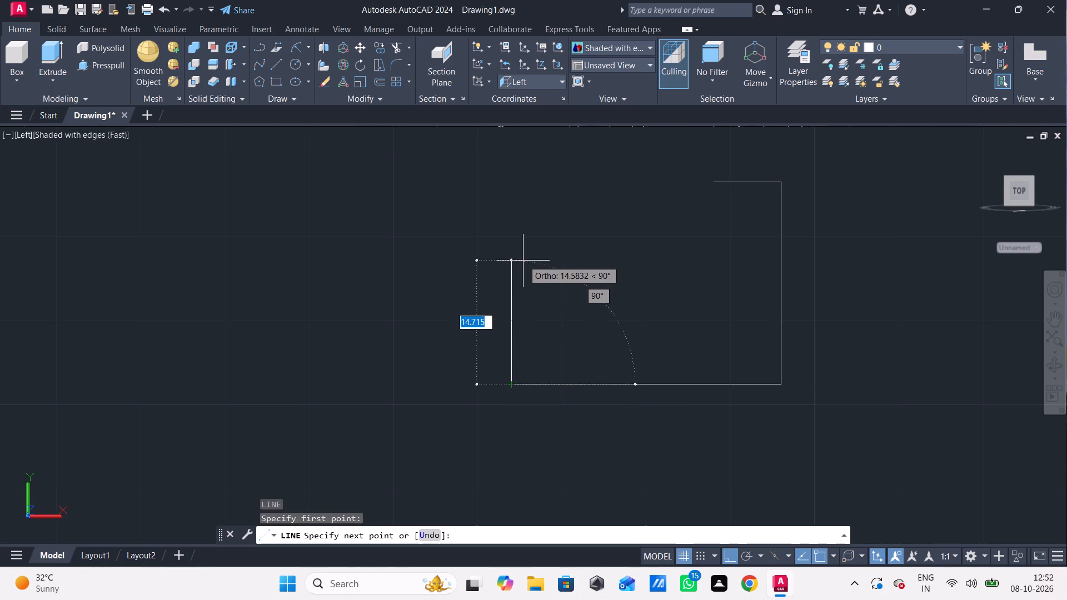
pyautogui.write('24')
pyautogui.press('Return')
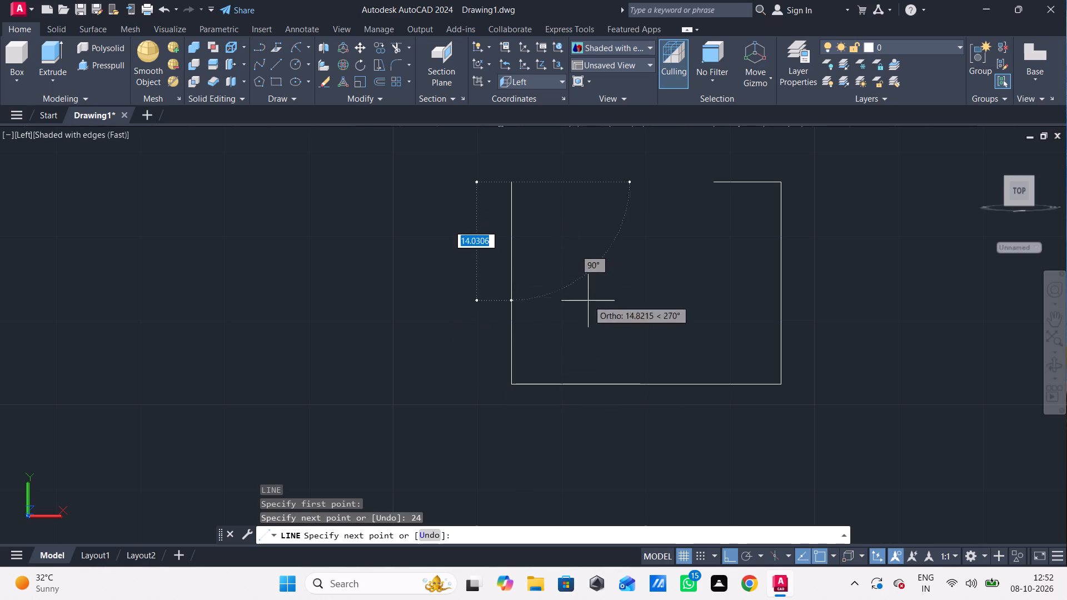
pyautogui.press('8')
pyautogui.press('Return')
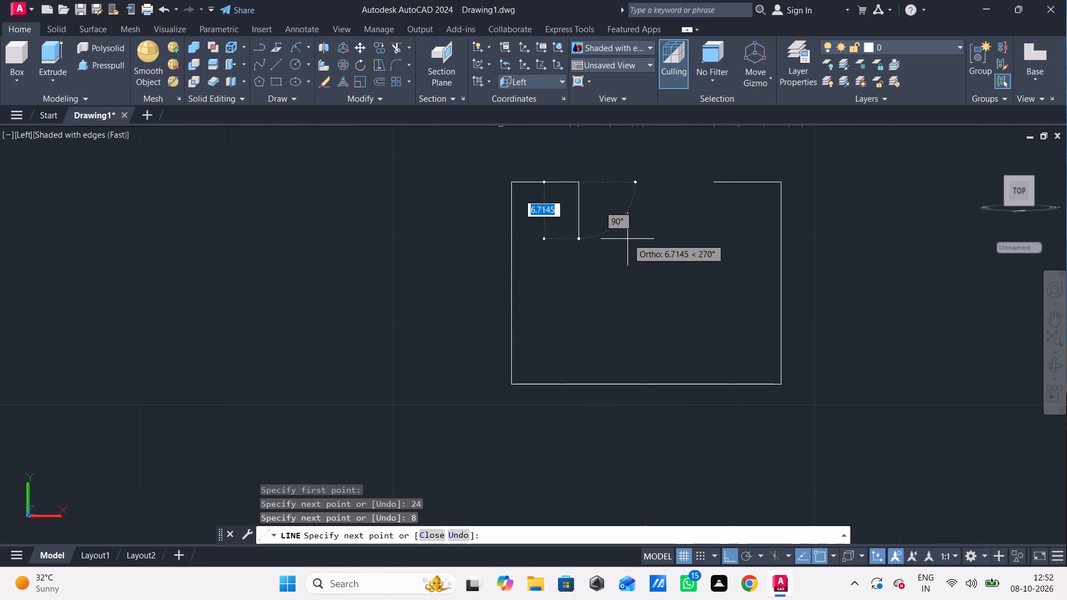
pyautogui.press('Escape')
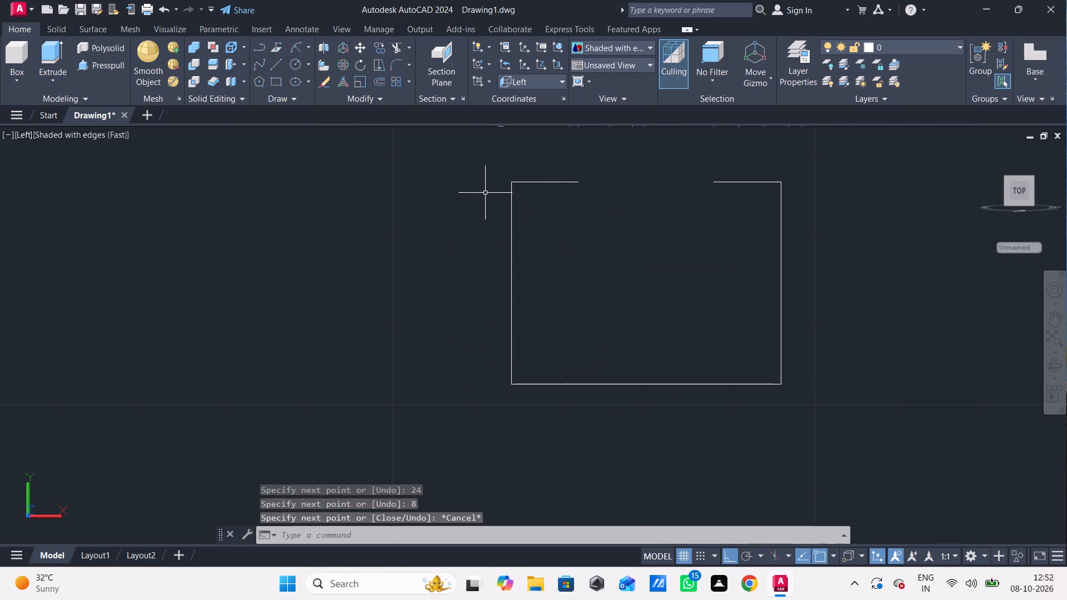
# Close the profile's top gap with a downward-curving start-end-radius arc of radius 16 between the ends of the 8 segments.
pyautogui.click(299, 52)
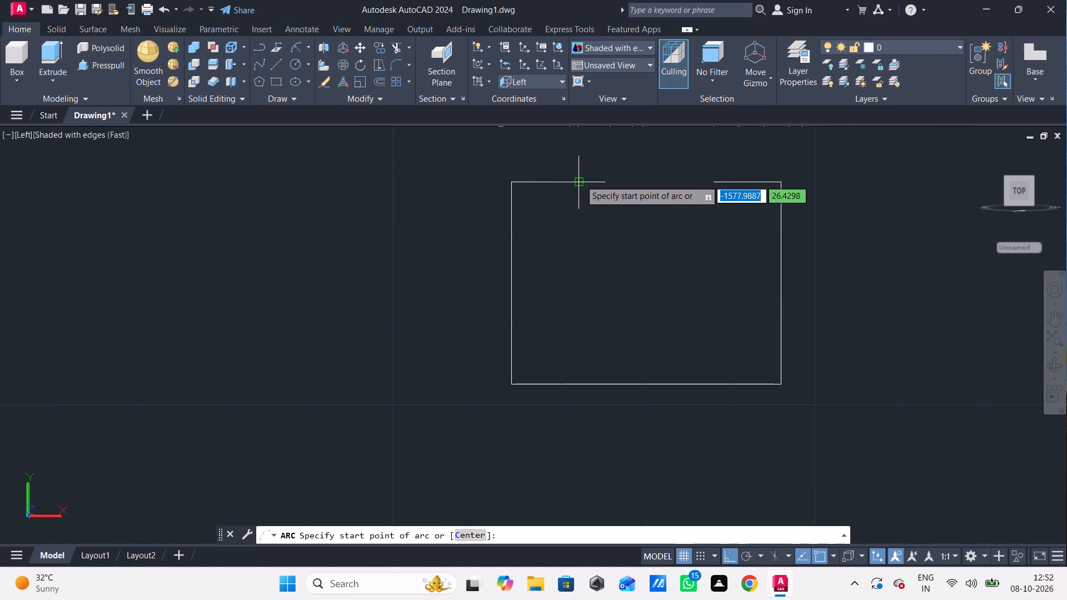
pyautogui.click(580, 180)
pyautogui.click(712, 178)
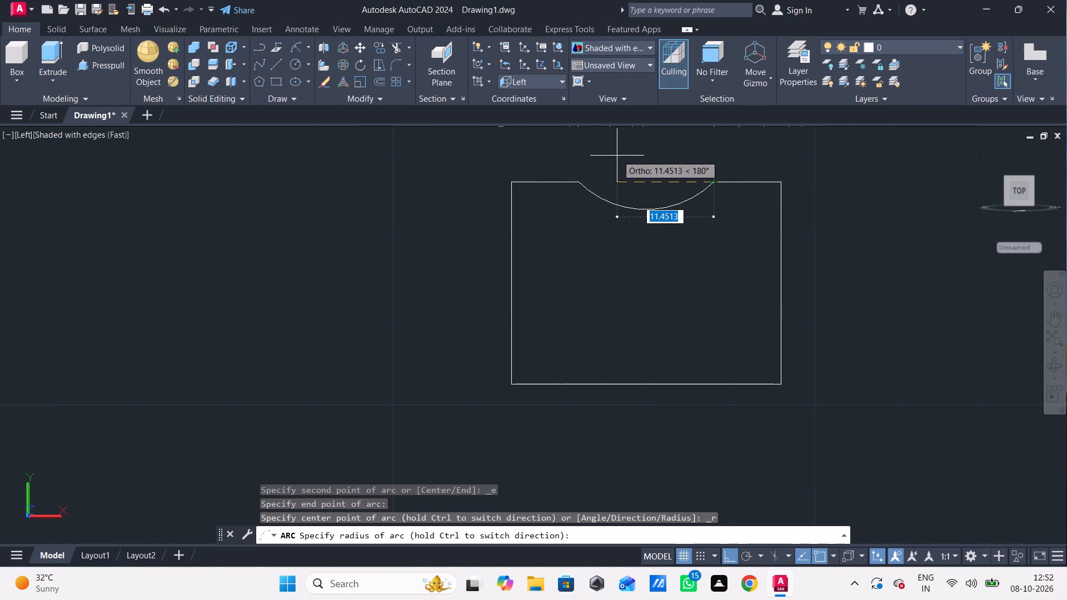
pyautogui.write('16')
pyautogui.press('Return')
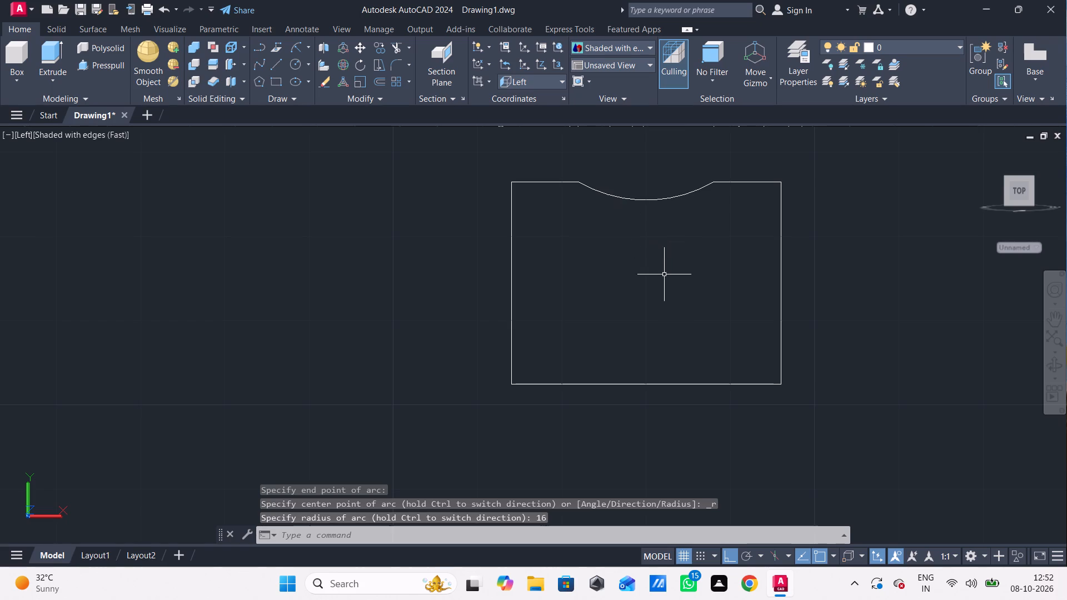
pyautogui.scroll(-1, 675, 291)
pyautogui.moveTo(674, 303); pyautogui.dragTo(677, 336, button='middle')
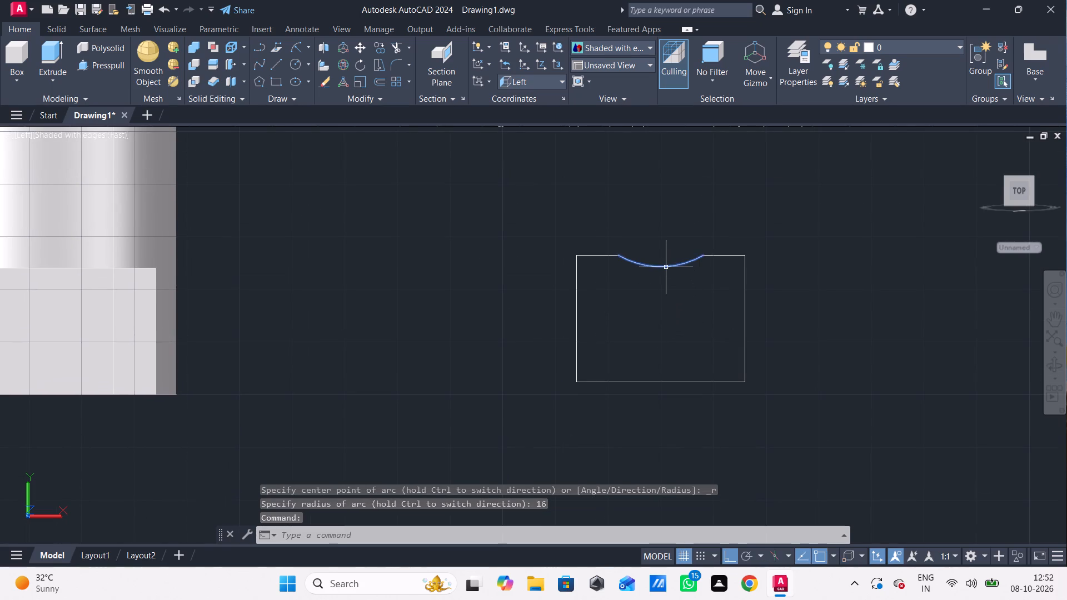
pyautogui.click(666, 267)
pyautogui.press('Escape')
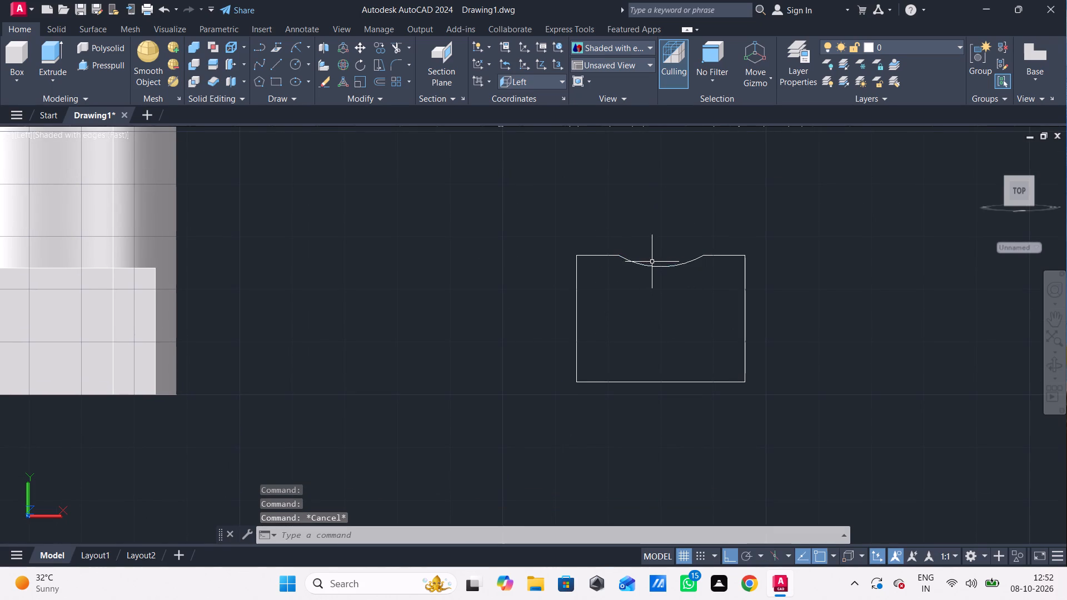
# Delete the downward-curving arc that closes the top gap of the profile.
pyautogui.click(656, 264)
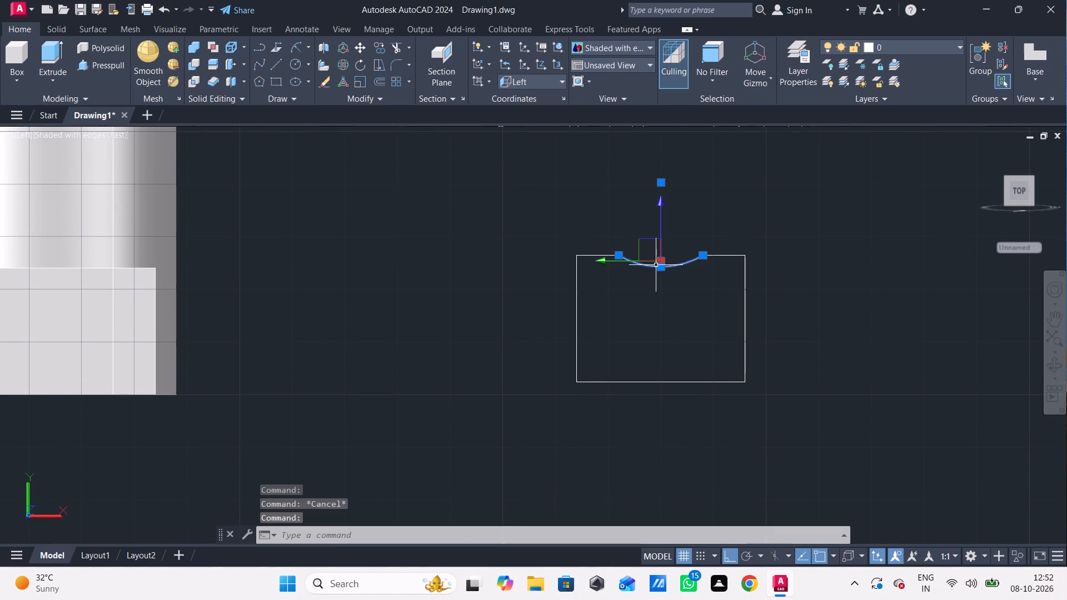
pyautogui.press('Delete')
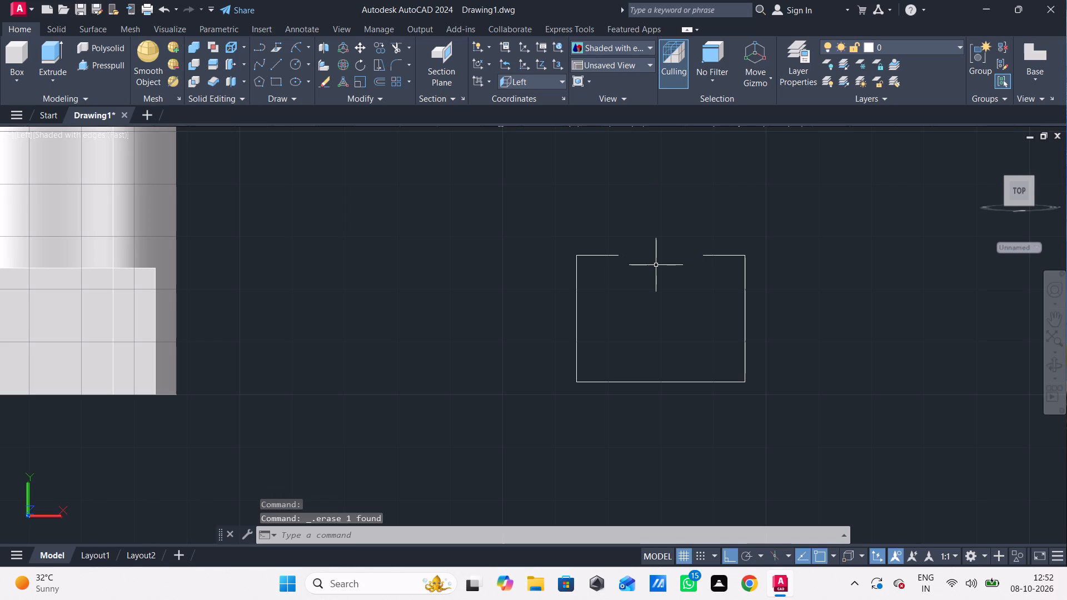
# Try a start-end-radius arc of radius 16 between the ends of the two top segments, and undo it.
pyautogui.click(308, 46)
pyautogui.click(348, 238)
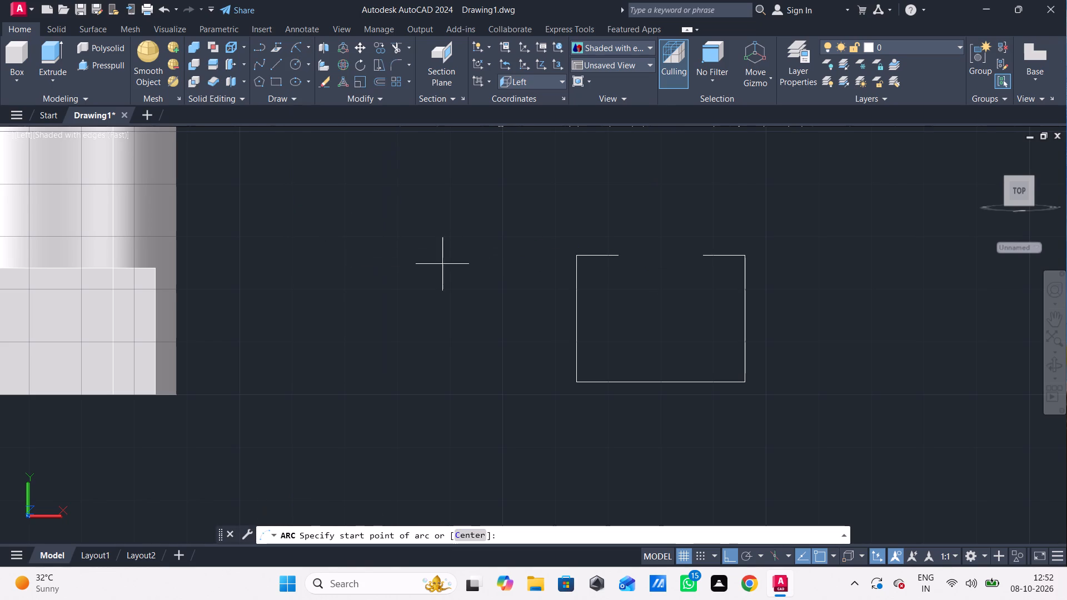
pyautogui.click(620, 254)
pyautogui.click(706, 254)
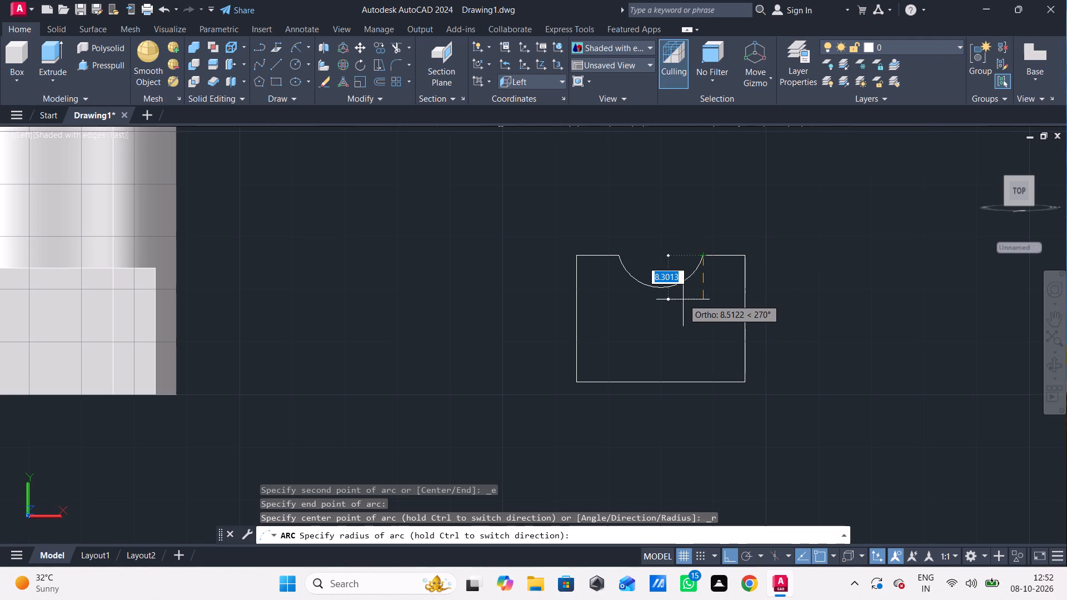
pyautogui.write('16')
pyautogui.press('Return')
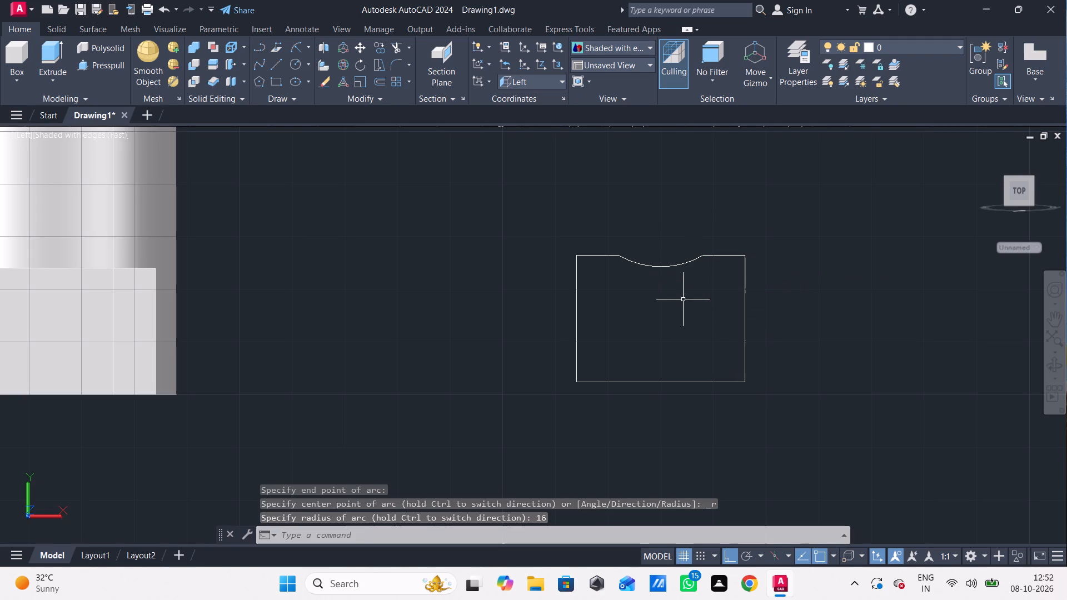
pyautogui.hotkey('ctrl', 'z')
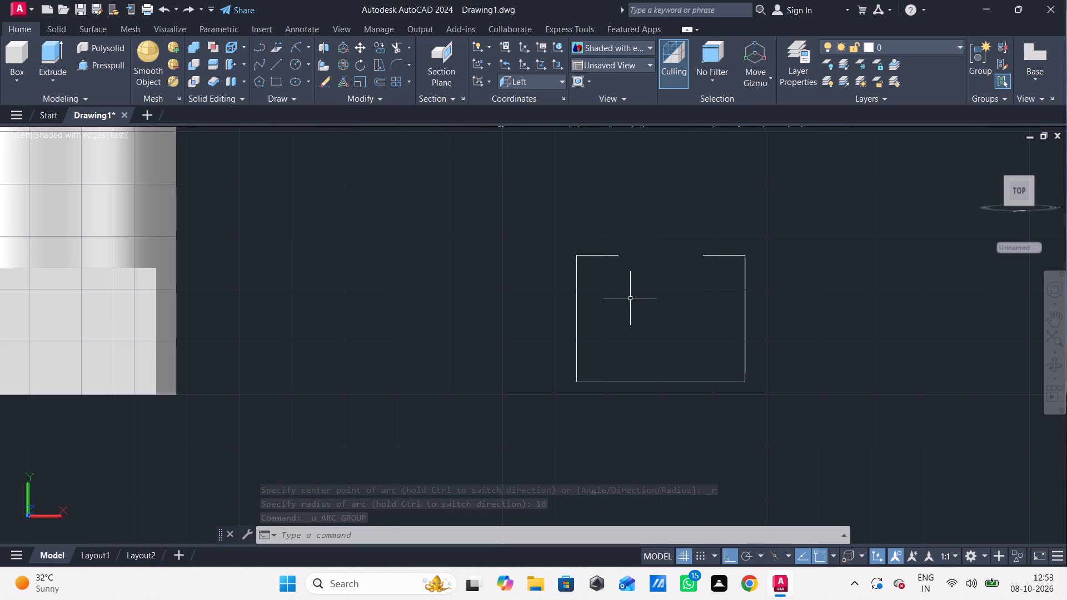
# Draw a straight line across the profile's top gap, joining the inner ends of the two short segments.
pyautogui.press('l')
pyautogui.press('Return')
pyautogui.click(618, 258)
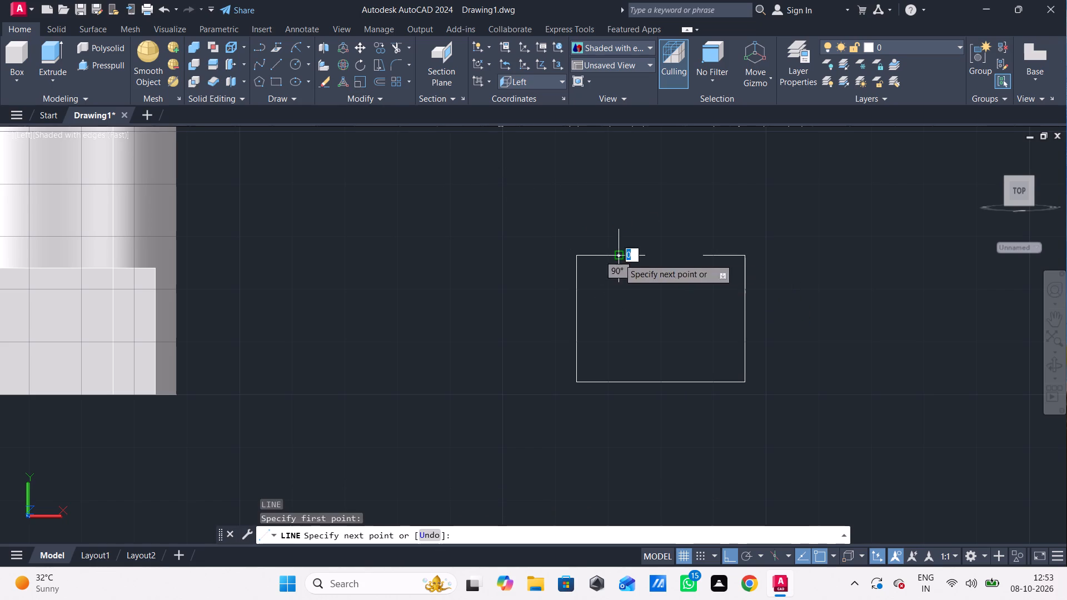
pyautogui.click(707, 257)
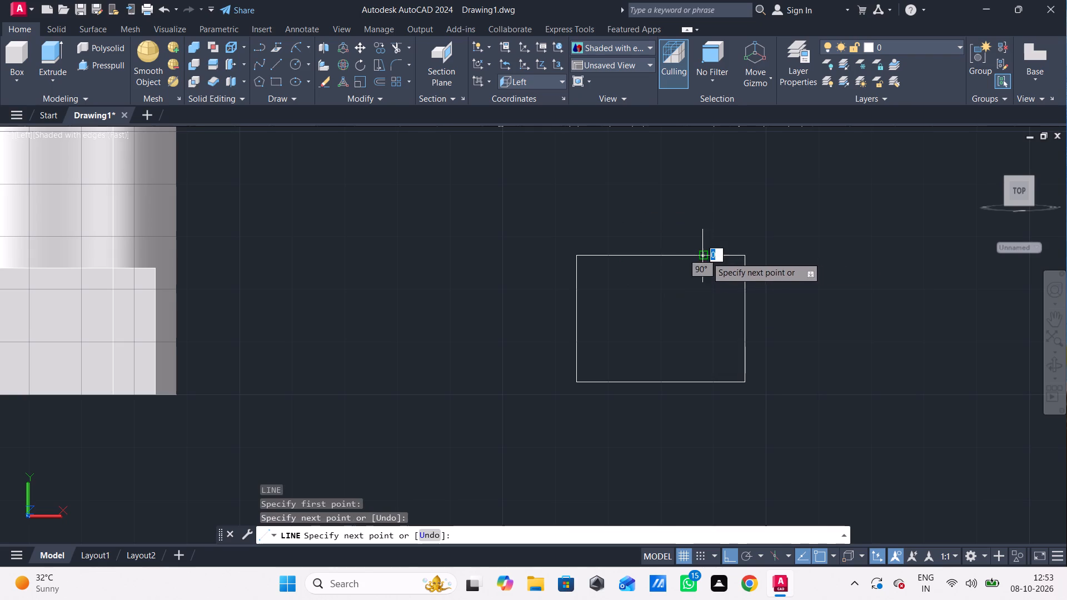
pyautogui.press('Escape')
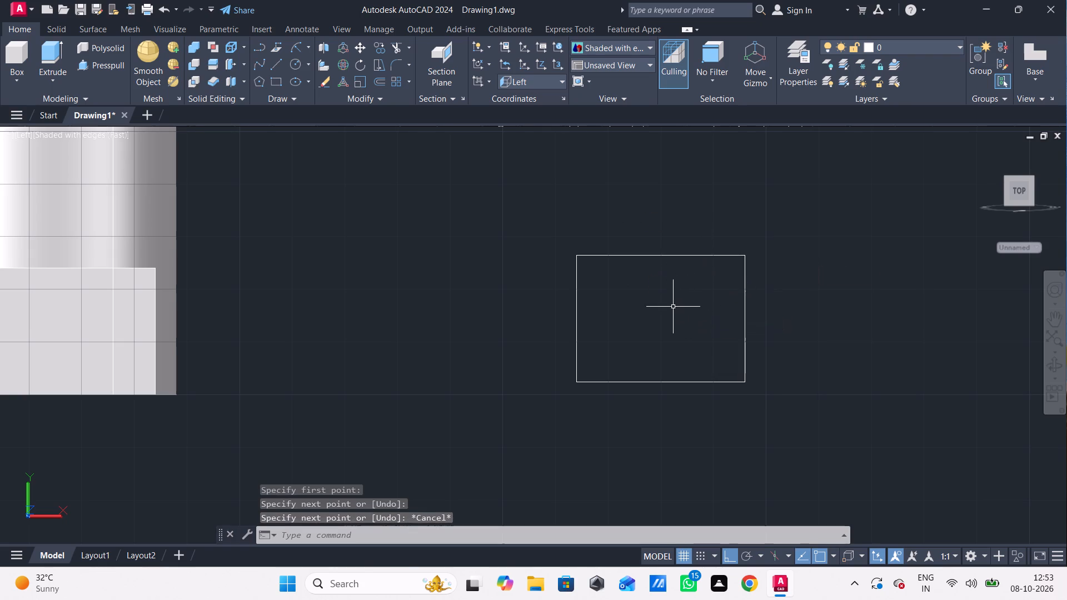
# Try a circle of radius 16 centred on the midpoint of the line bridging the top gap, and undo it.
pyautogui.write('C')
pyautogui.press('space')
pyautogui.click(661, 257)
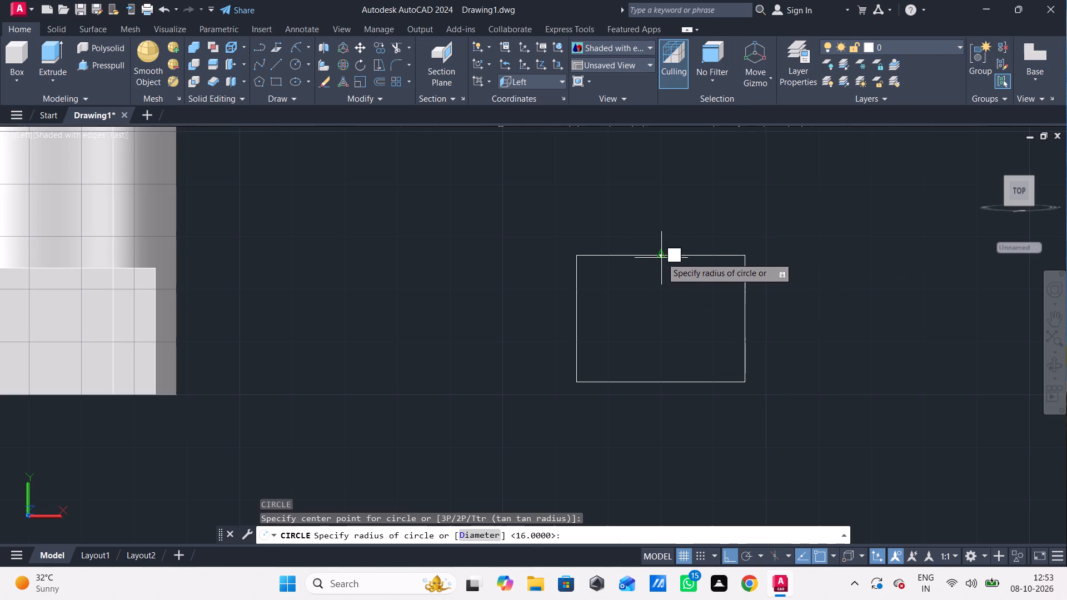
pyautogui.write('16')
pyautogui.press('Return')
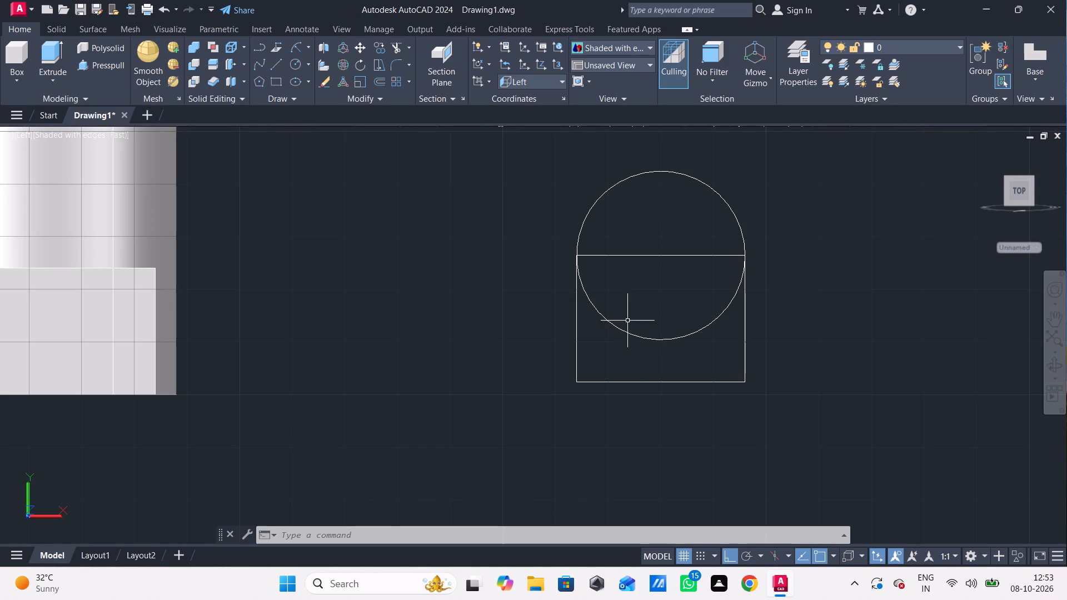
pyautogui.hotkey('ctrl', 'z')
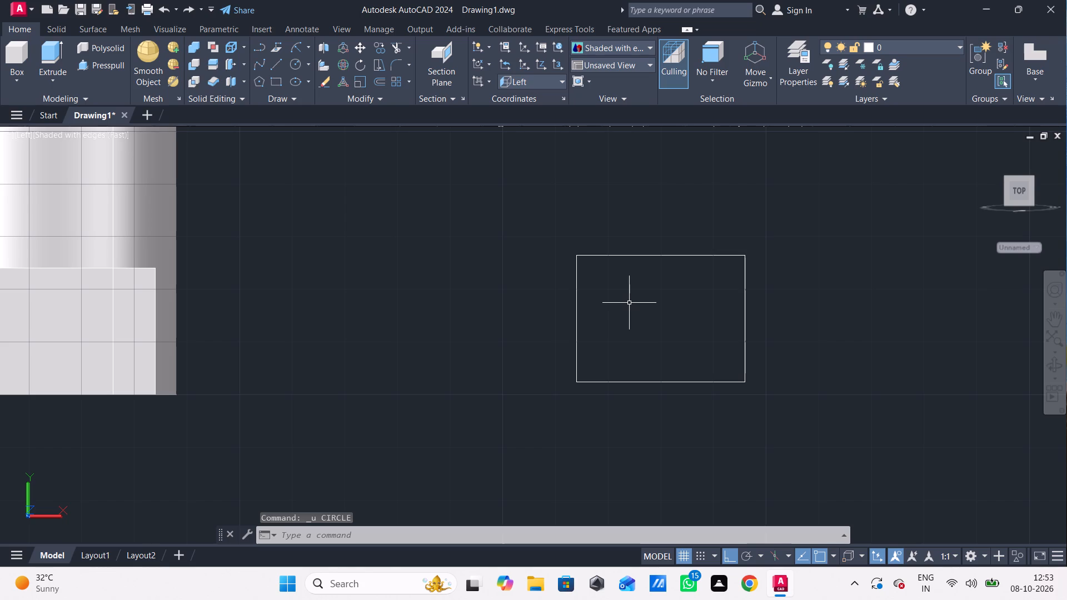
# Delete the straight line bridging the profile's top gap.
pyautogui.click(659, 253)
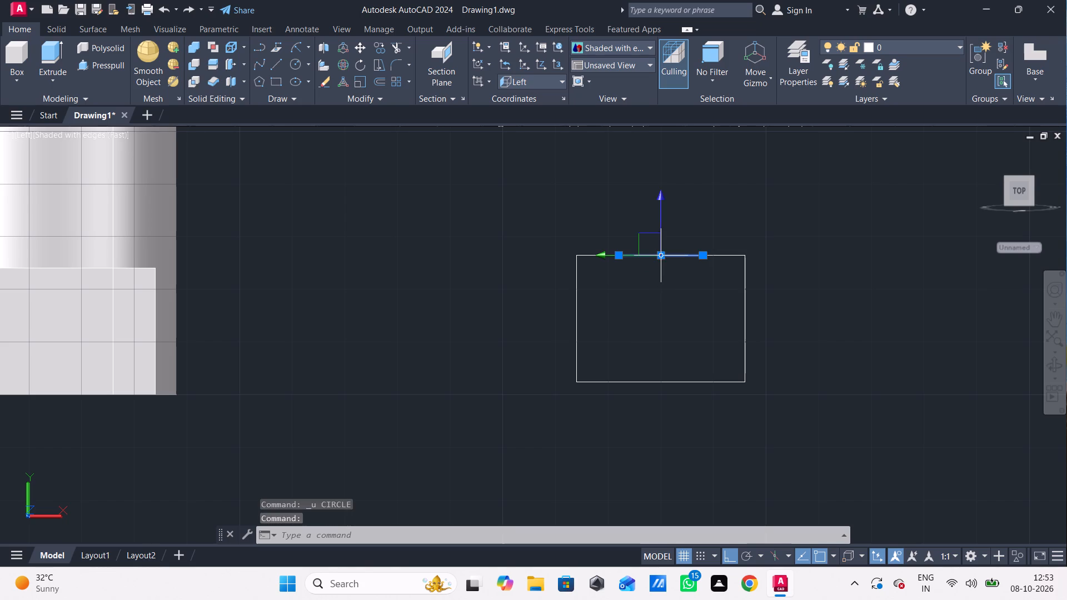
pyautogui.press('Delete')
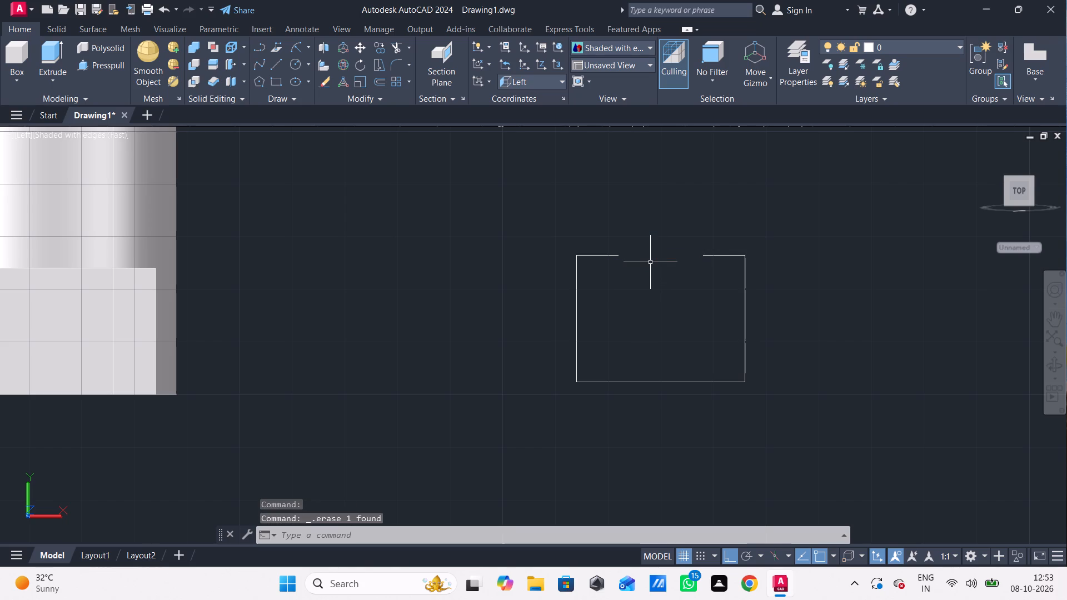
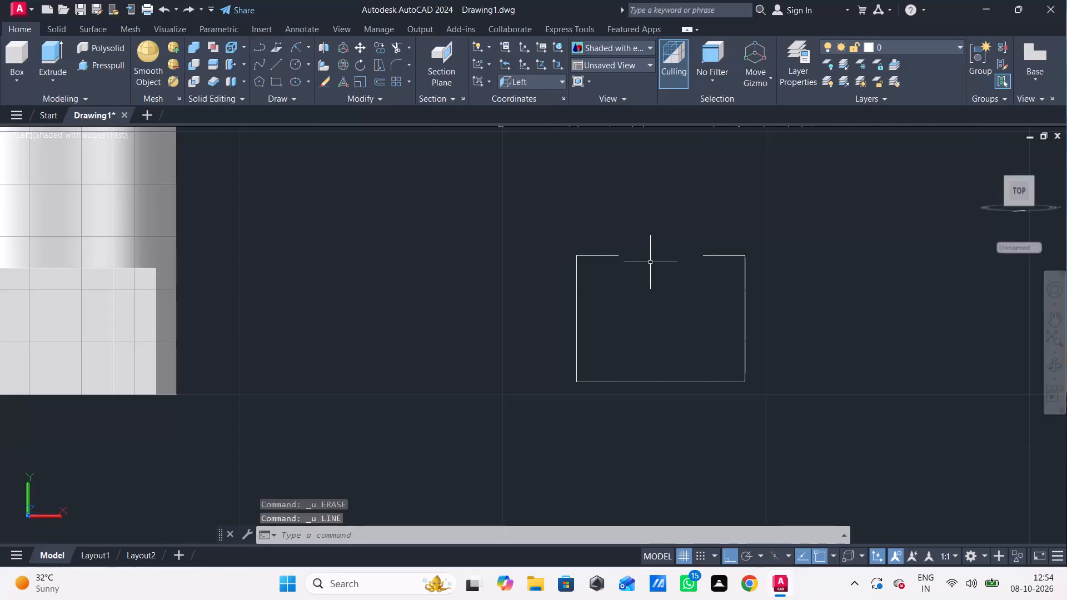
# Undo the whole previous arc-topped profile sketch, back to only the ring and arm model in Left view.
pyautogui.hotkey('ctrl', 'z')
pyautogui.hotkey('ctrl', 'z')
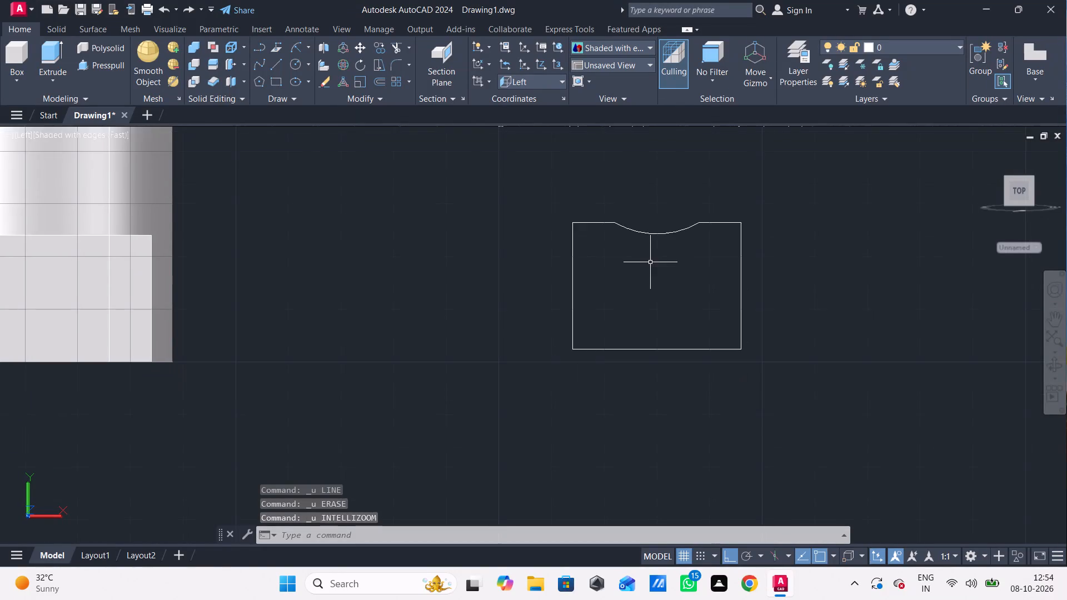
pyautogui.hotkey('ctrl', 'z')
pyautogui.hotkey('ctrl', 'z')
pyautogui.hotkey('ctrl', 'z')
pyautogui.hotkey('ctrl', 'z')
pyautogui.hotkey('ctrl', 'z')
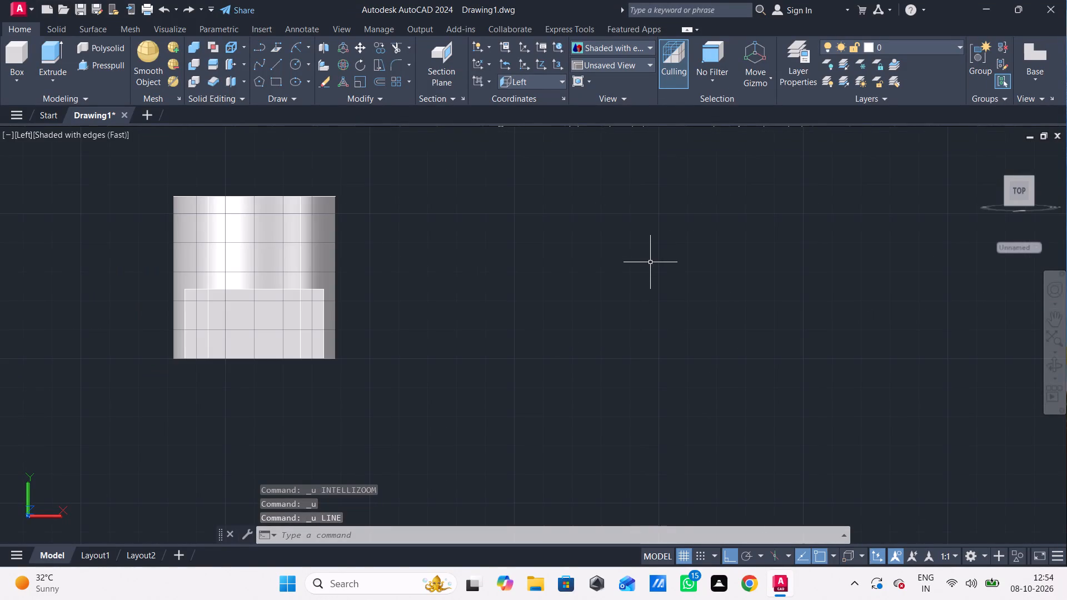
# Draw connected lines beside the model: a 48-long base, a 24-high right side and an 8-long inward top segment.
pyautogui.press('l')
pyautogui.press('Return')
pyautogui.click(629, 320)
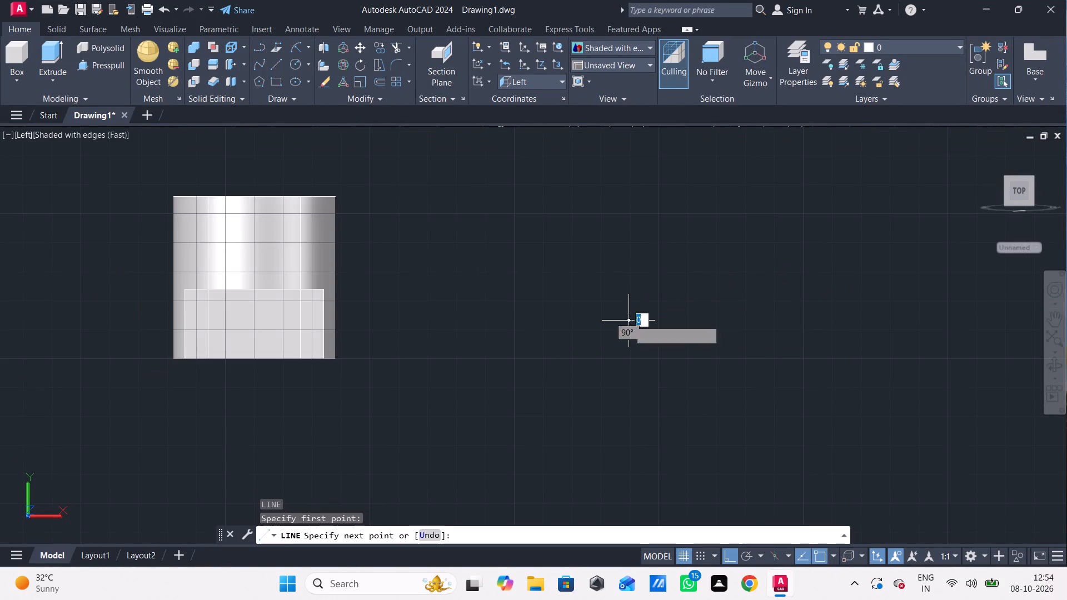
pyautogui.write('42')
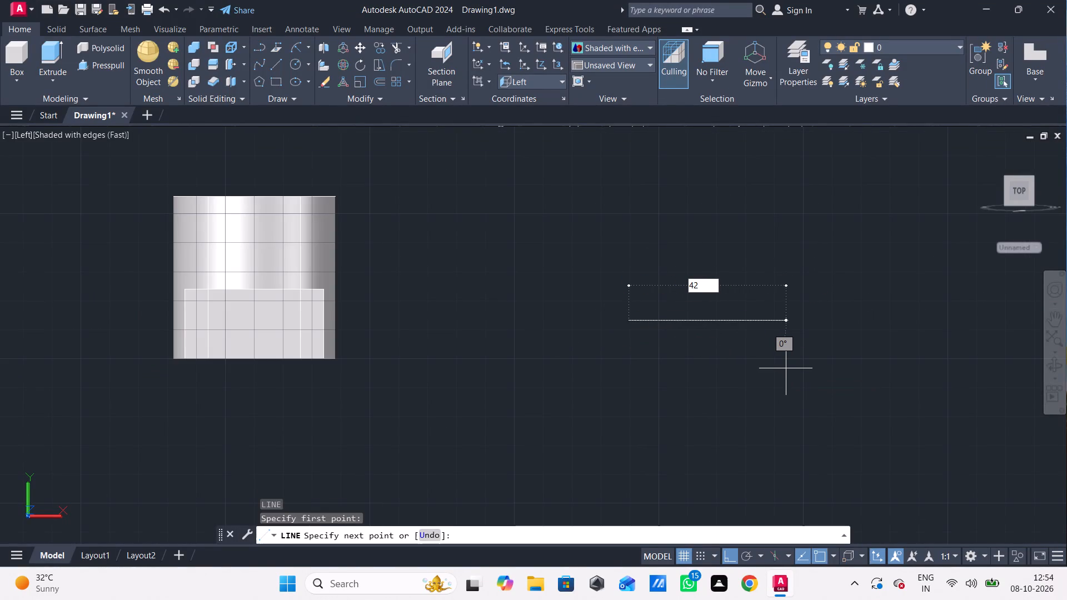
pyautogui.press('BackSpace')
pyautogui.press('8')
pyautogui.press('Return')
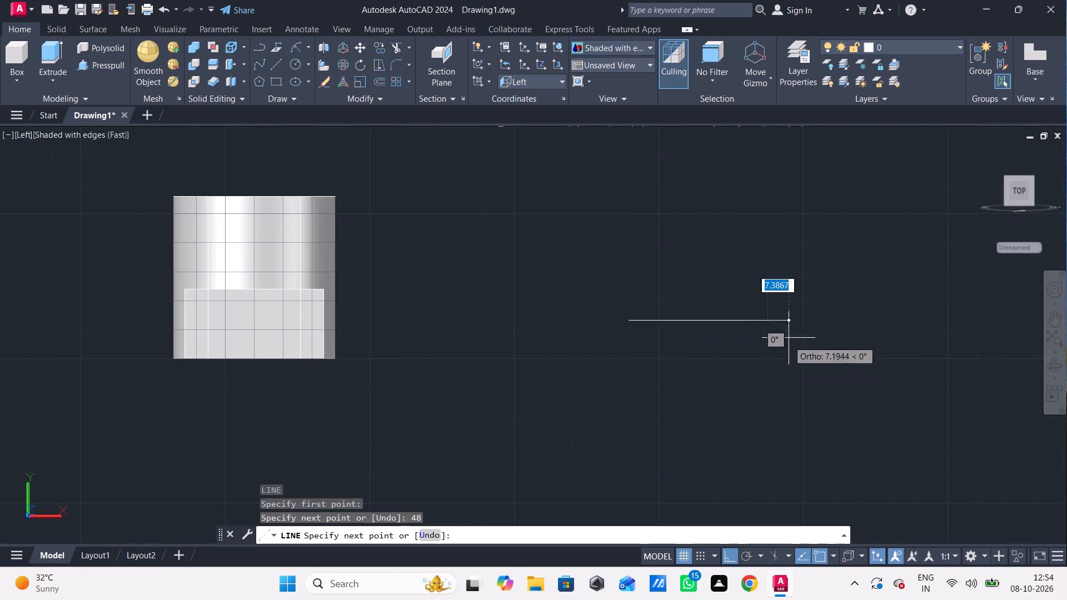
pyautogui.write('24')
pyautogui.press('Return')
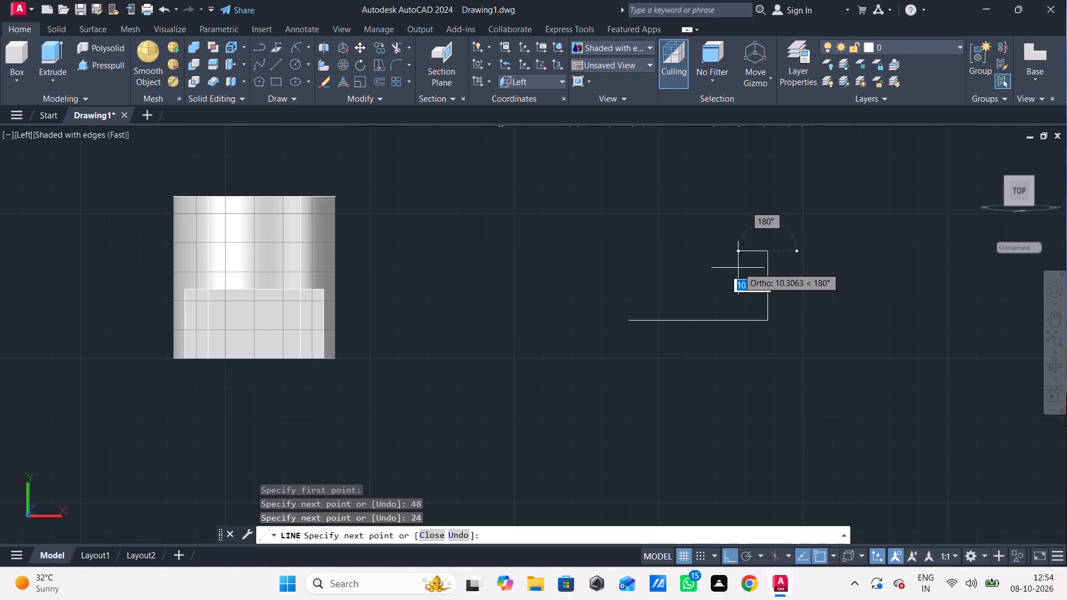
pyautogui.press('8')
pyautogui.press('Return')
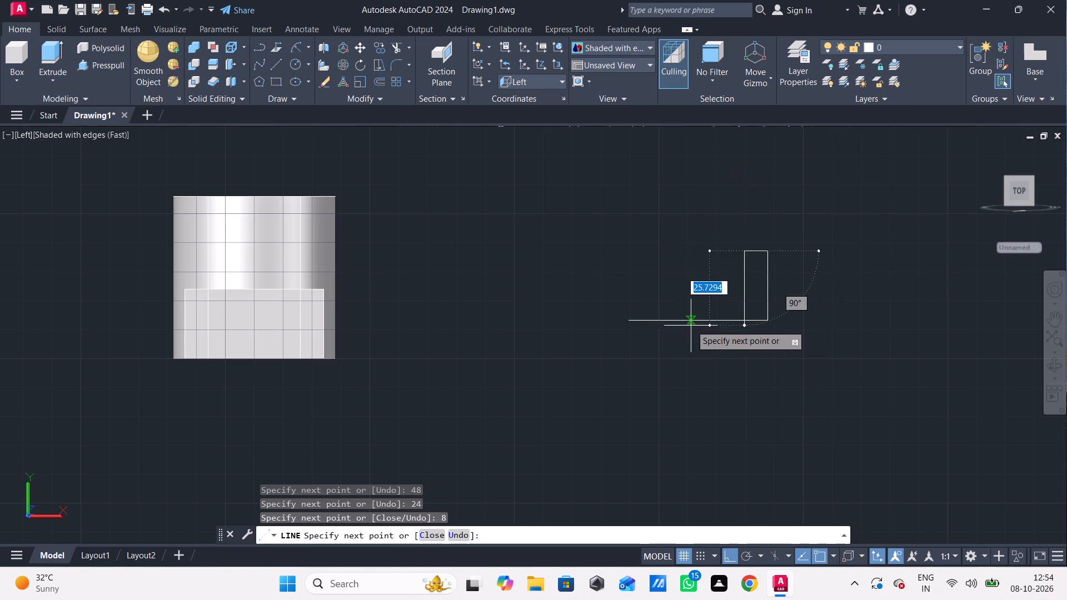
pyautogui.press('Escape')
# Draw the profile's left side 24 high from the free end of the base, with an 8-long inward top segment.
pyautogui.press('l')
pyautogui.press('Return')
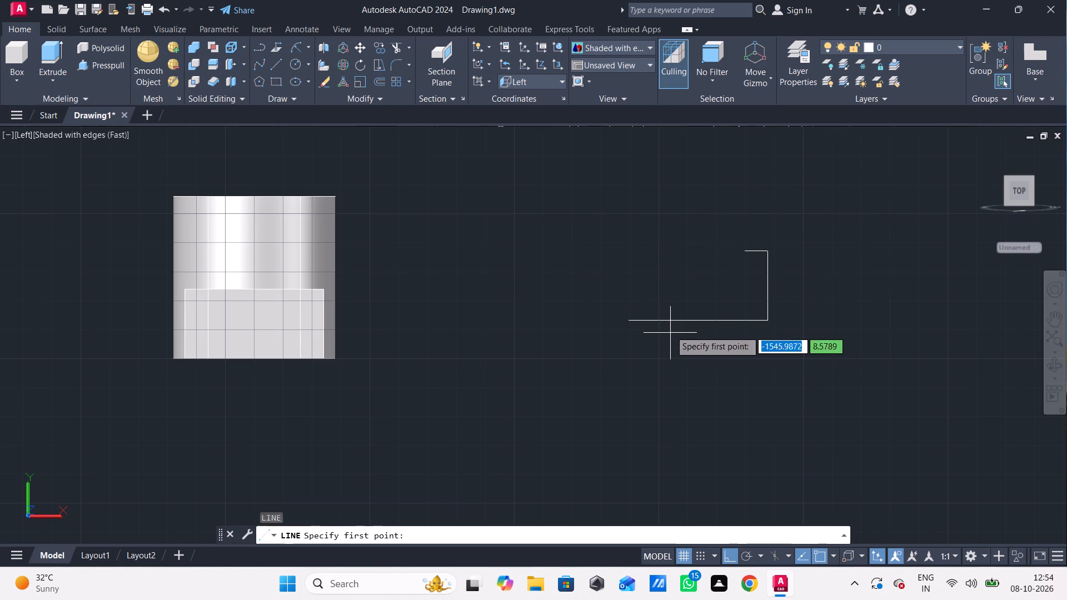
pyautogui.click(626, 317)
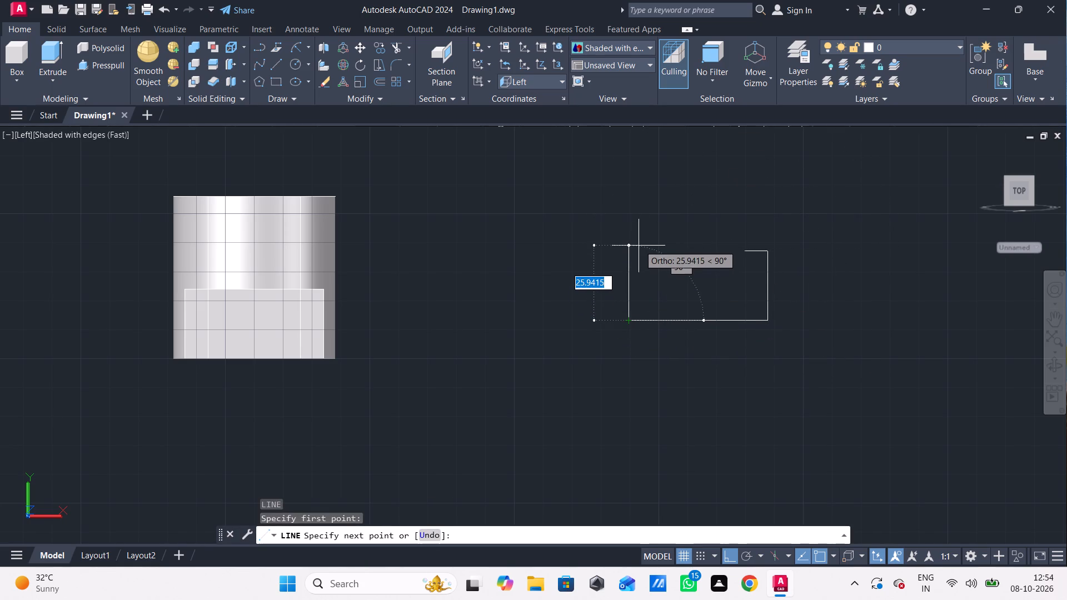
pyautogui.write('24')
pyautogui.press('Return')
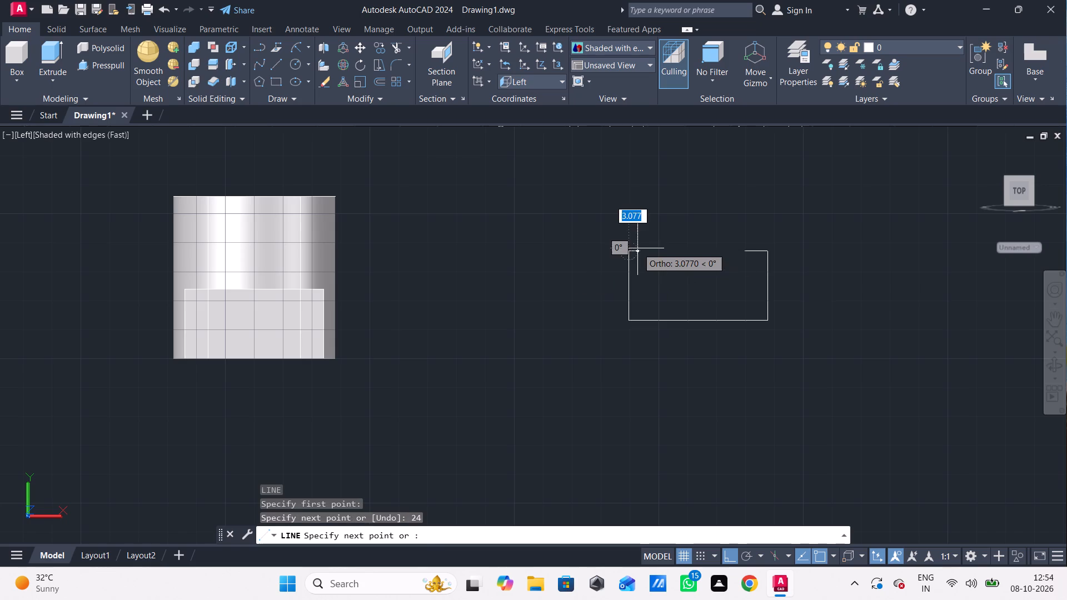
pyautogui.press('8')
pyautogui.press('Return')
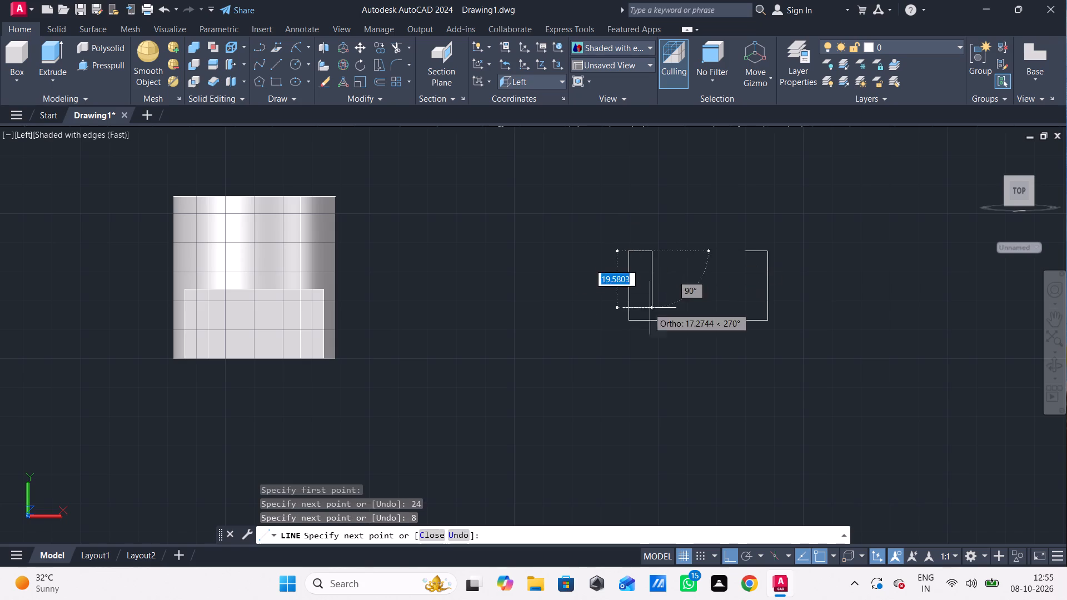
pyautogui.press('Escape')
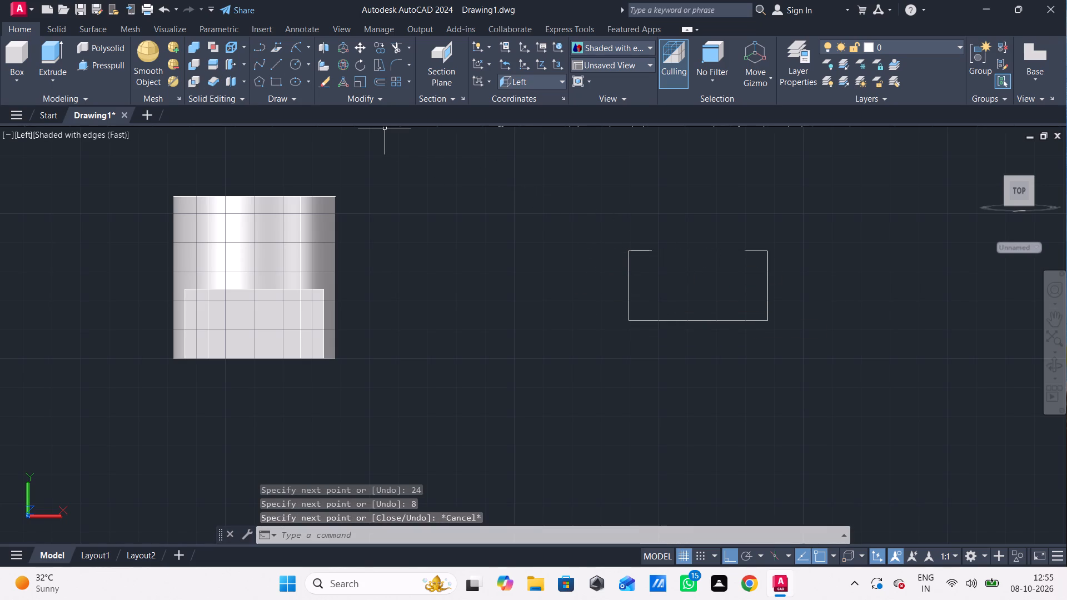
# Draw a start-end-radius arc of radius 16 between the inner ends of the two top segments, curving down into the profile.
pyautogui.click(303, 49)
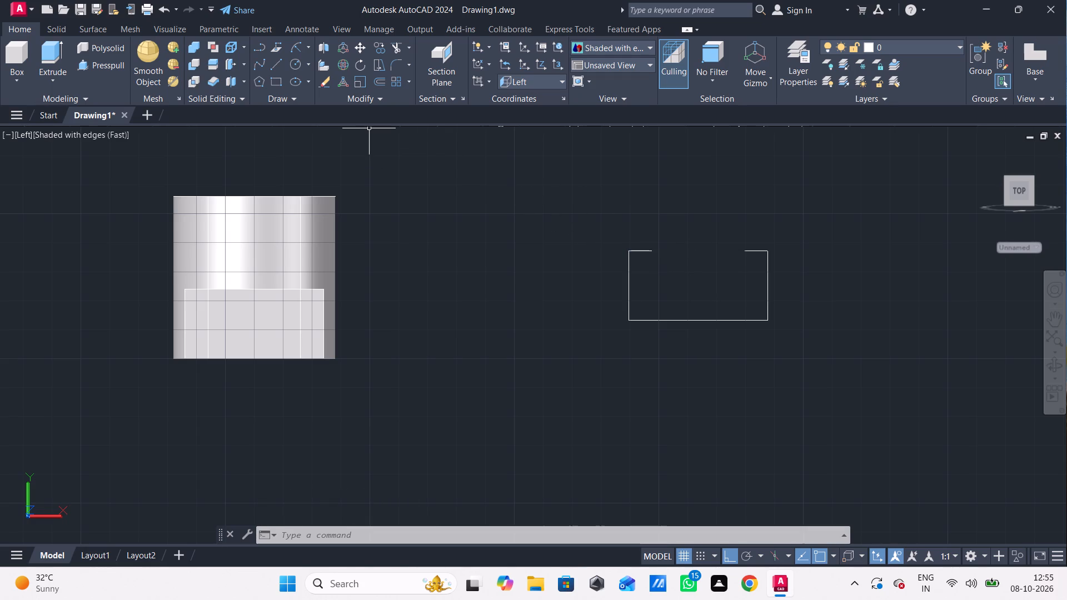
pyautogui.click(302, 53)
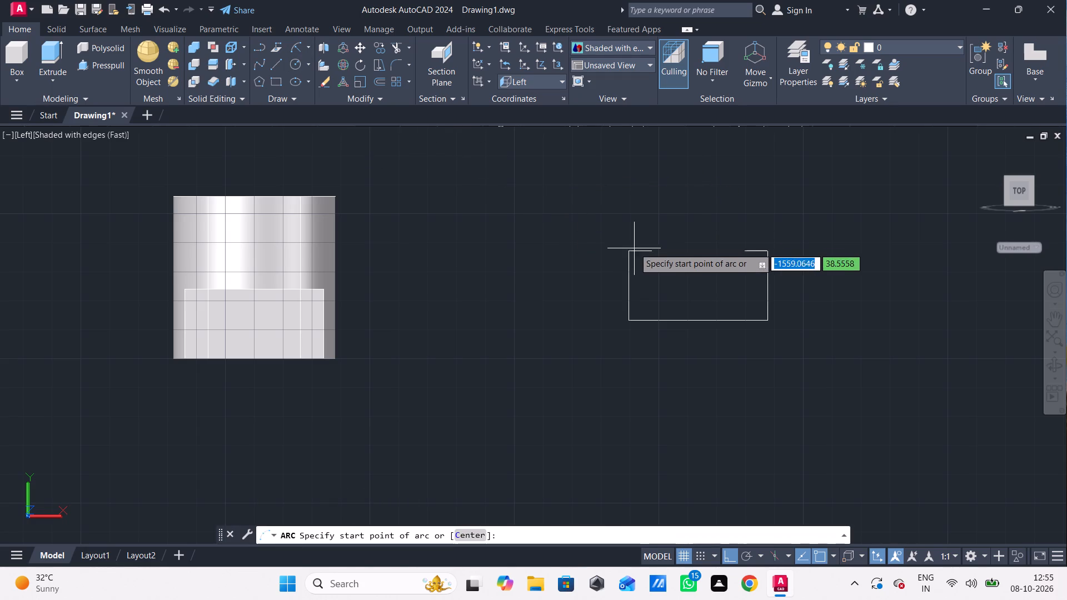
pyautogui.click(649, 252)
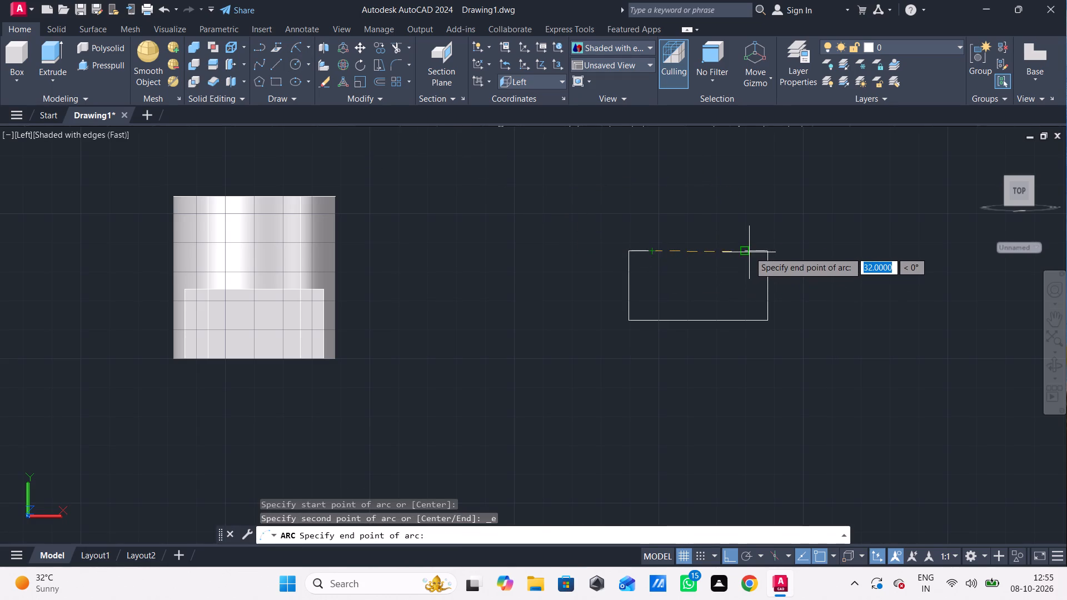
pyautogui.click(748, 250)
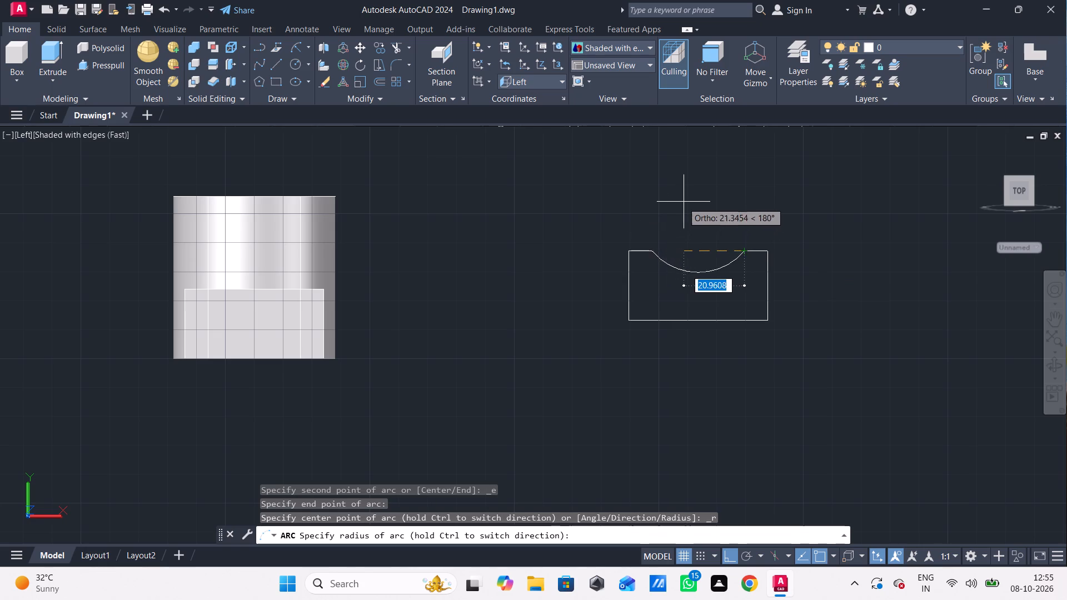
pyautogui.write('16')
pyautogui.press('Return')
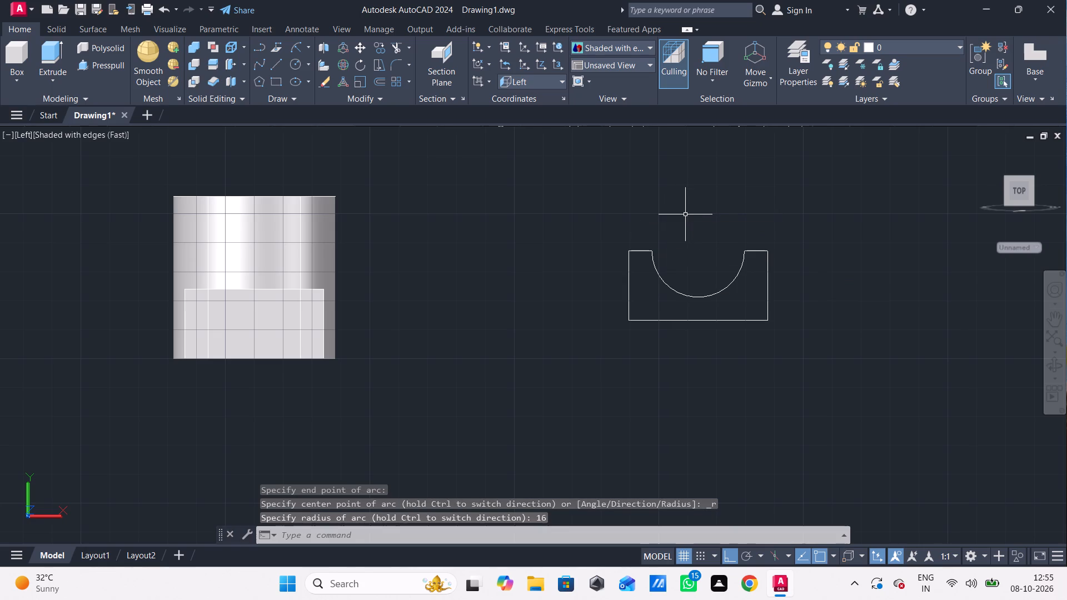
pyautogui.press('Escape')
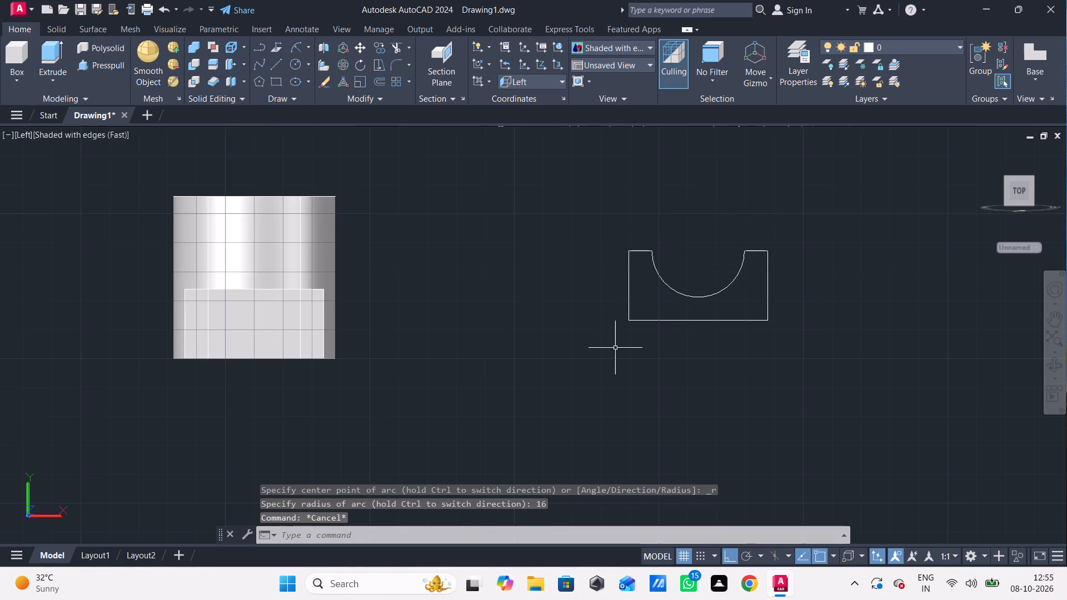
# Join all the lines and the arc of the profile into one polyline.
pyautogui.click(780, 199)
pyautogui.click(610, 371)
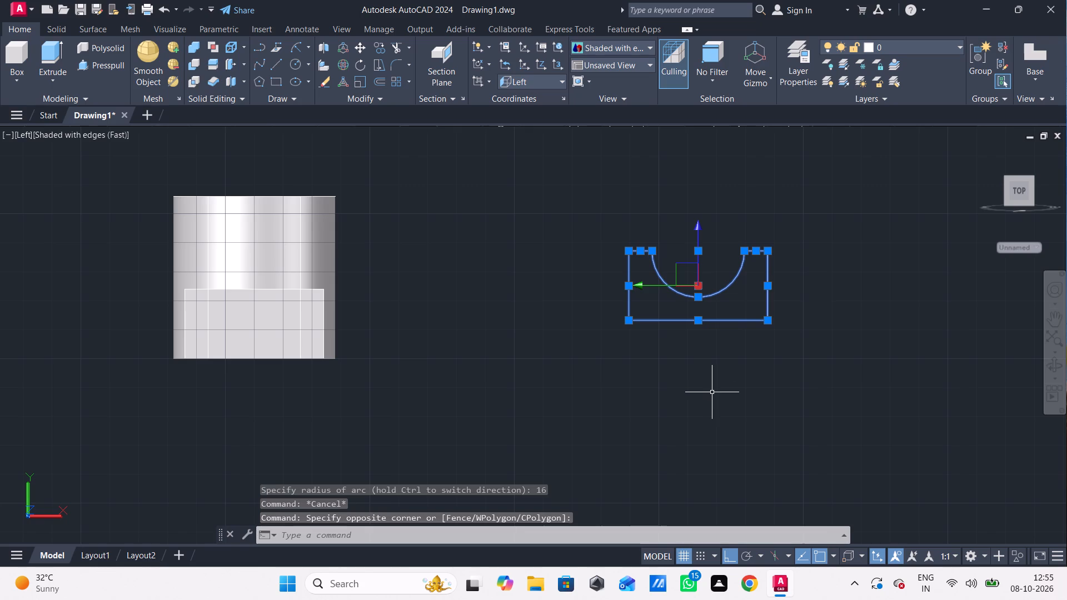
pyautogui.press('j')
pyautogui.press('Return')
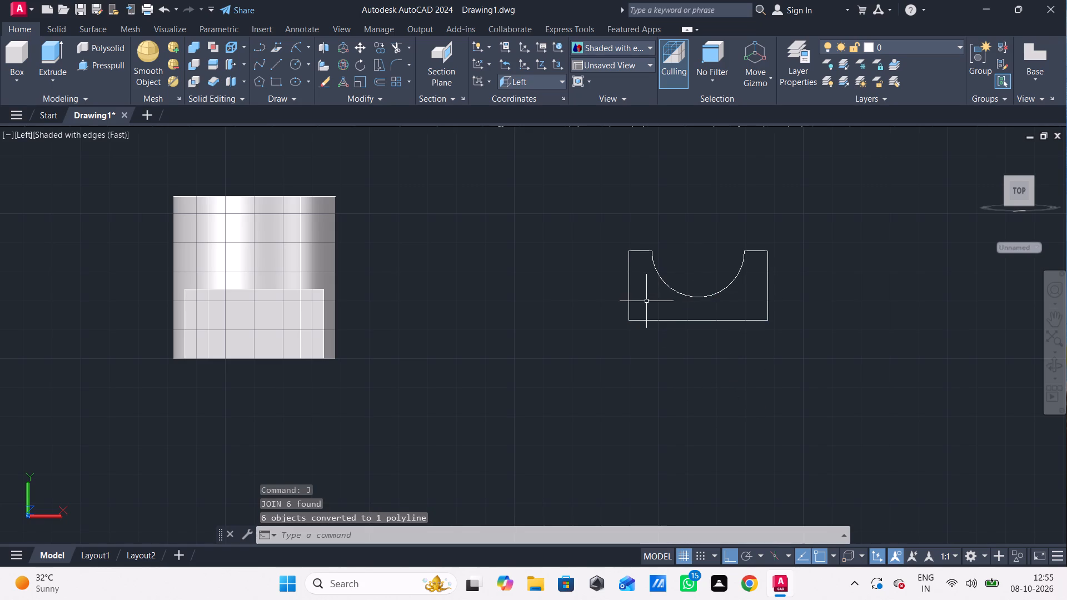
# In SW Isometric view, move the distant profile along the Z axis until it sits beside the ring and arm model.
pyautogui.click(18, 133)
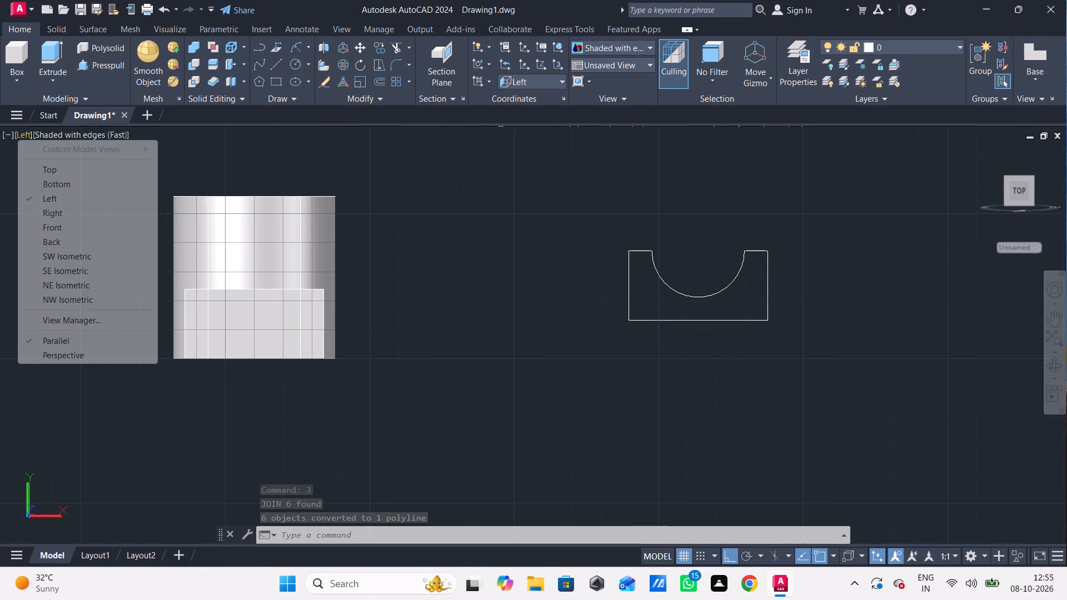
pyautogui.click(41, 254)
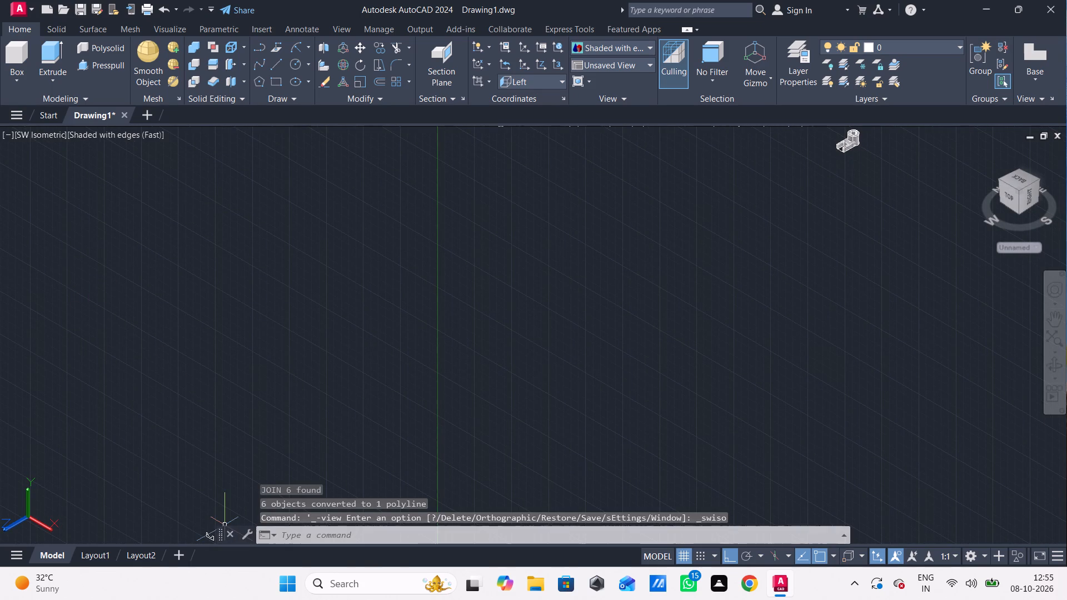
pyautogui.moveTo(230, 492); pyautogui.dragTo(236, 474, button='middle')
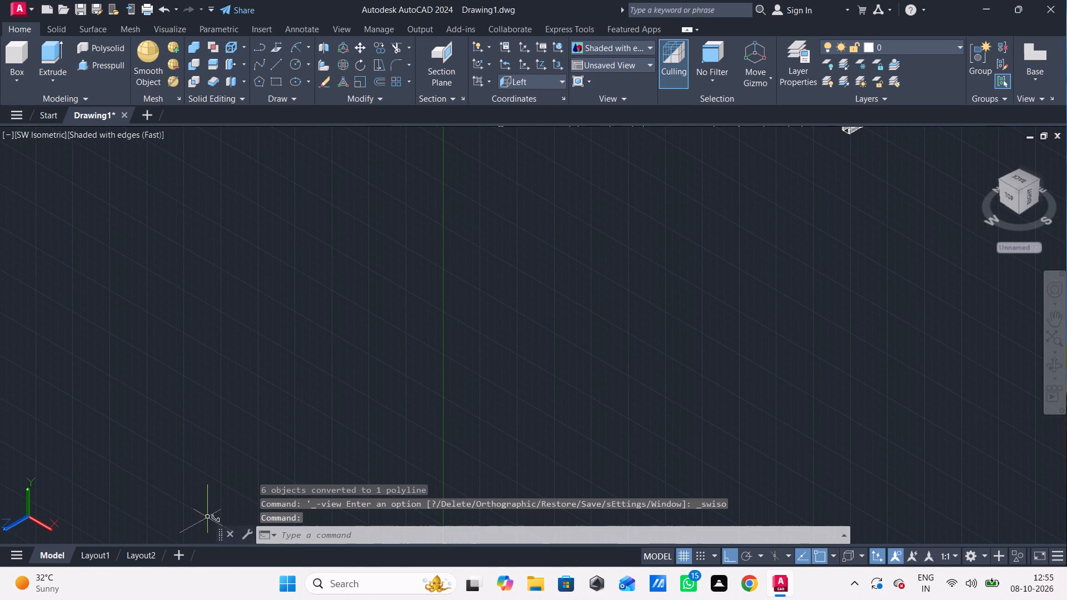
pyautogui.click(219, 518)
pyautogui.press('m')
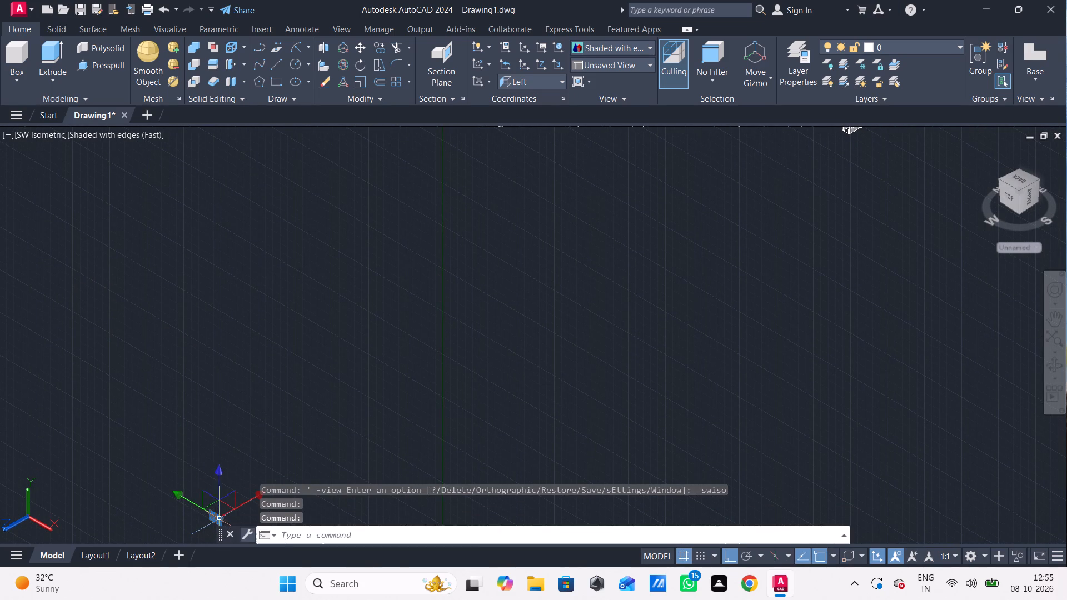
pyautogui.press('space')
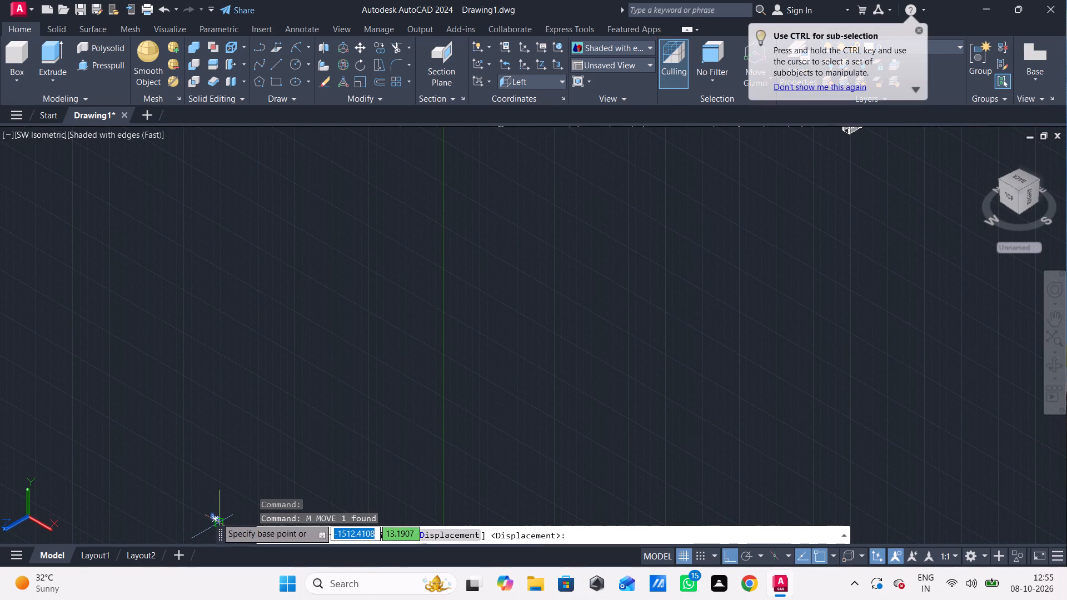
pyautogui.click(216, 514)
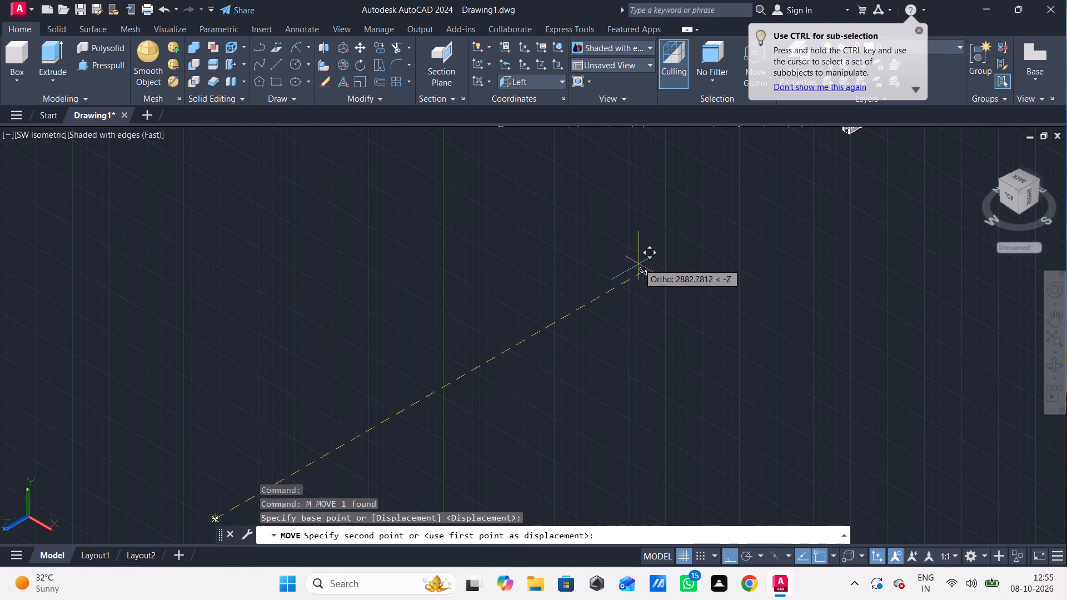
pyautogui.moveTo(639, 263); pyautogui.dragTo(381, 417, button='middle')
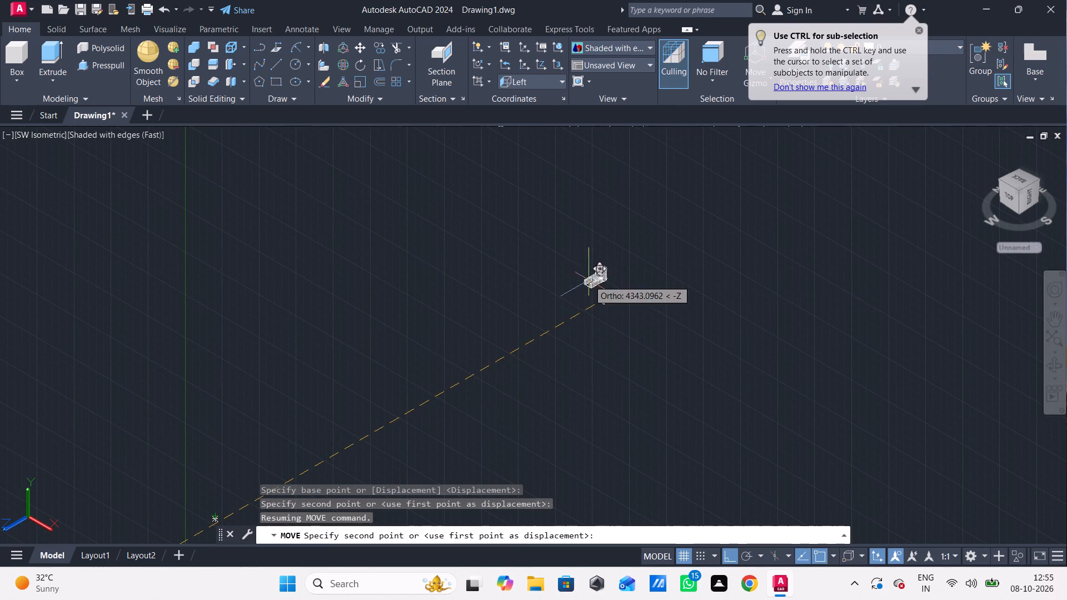
pyautogui.click(589, 267)
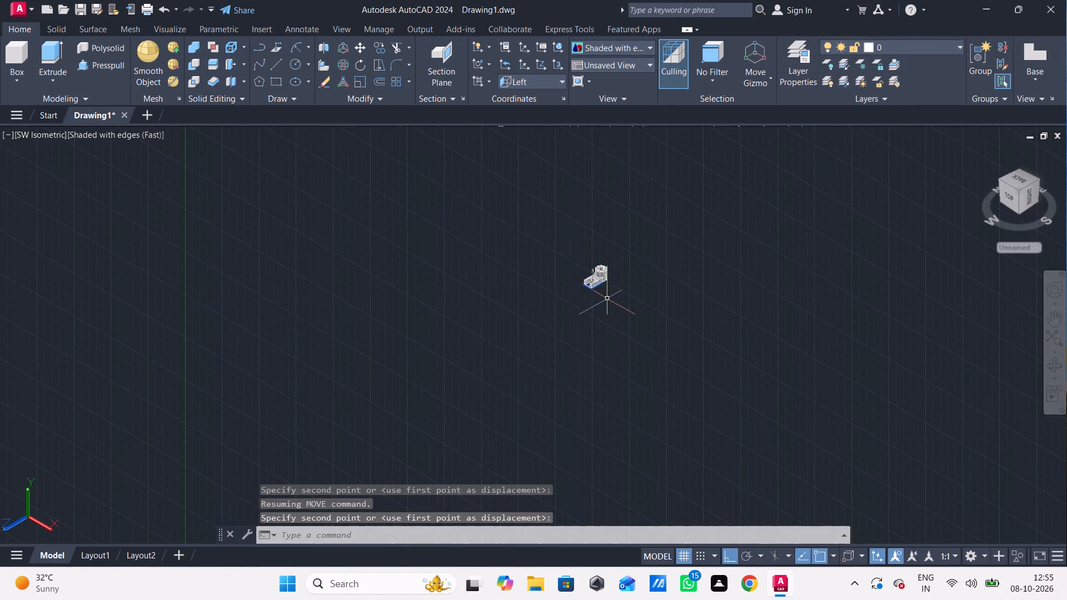
# Move the profile along the Z axis away from the ring, to a clear spot beyond the arm's slotted end.
pyautogui.scroll(4, 623, 289)
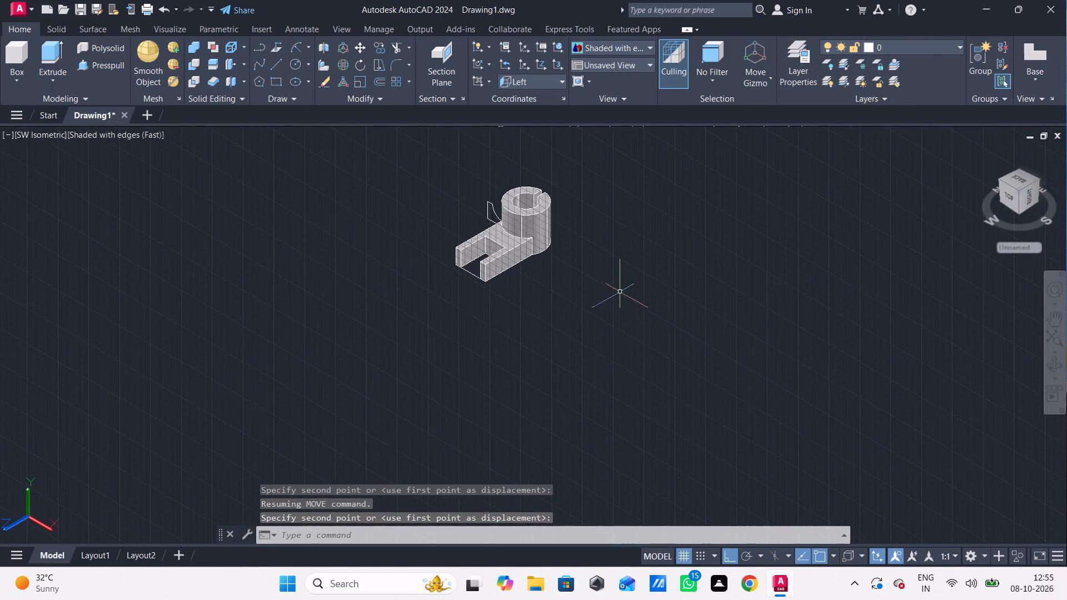
pyautogui.scroll(1, 620, 291)
pyautogui.moveTo(618, 291); pyautogui.dragTo(746, 414, button='middle')
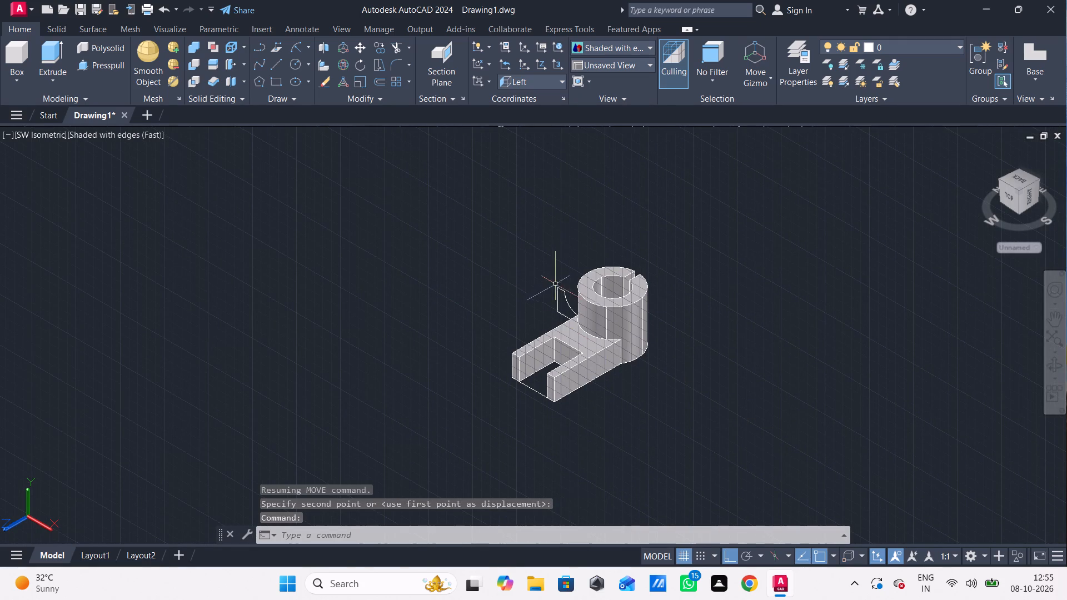
pyautogui.click(556, 292)
pyautogui.press(',')
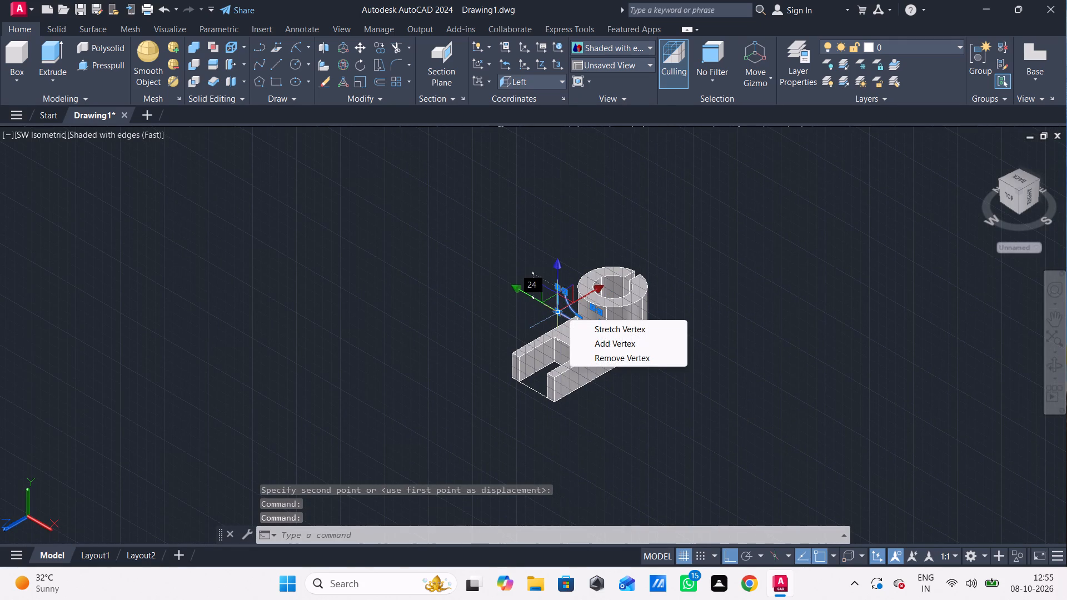
pyautogui.press('space')
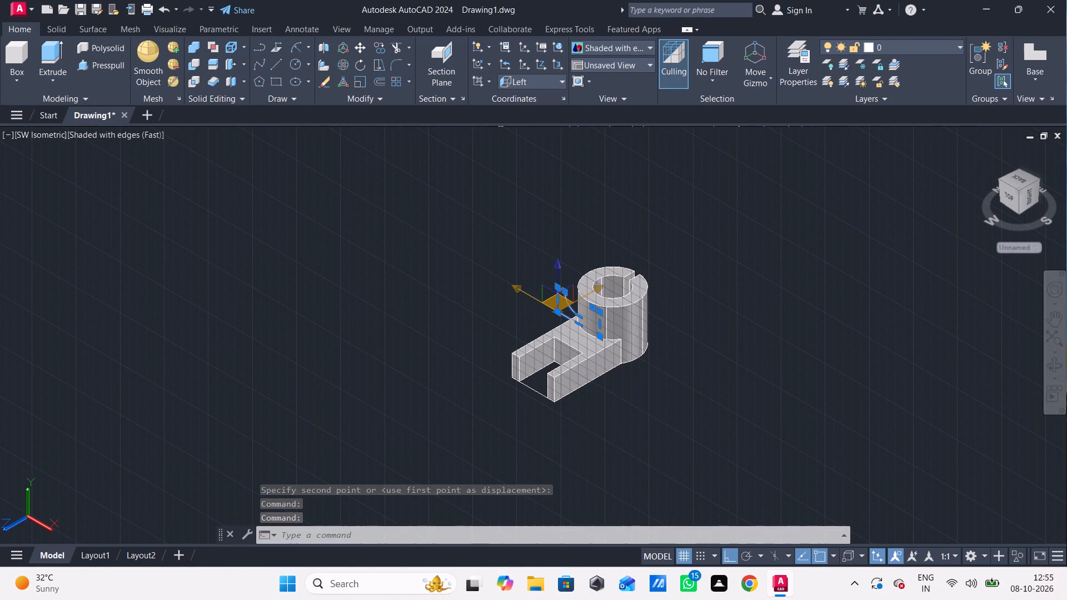
pyautogui.press('m')
pyautogui.press('space')
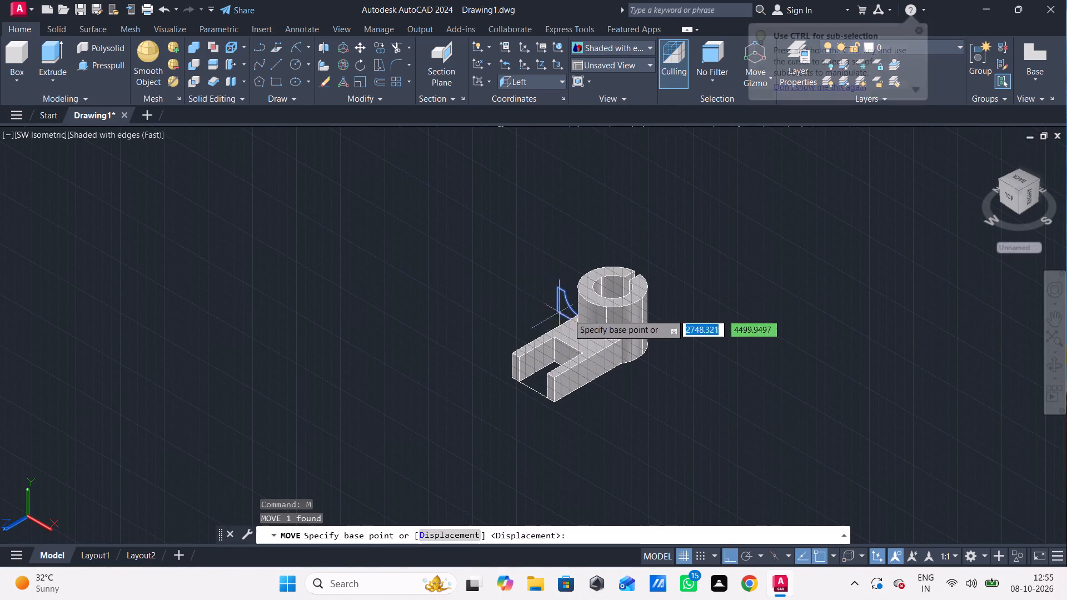
pyautogui.click(574, 312)
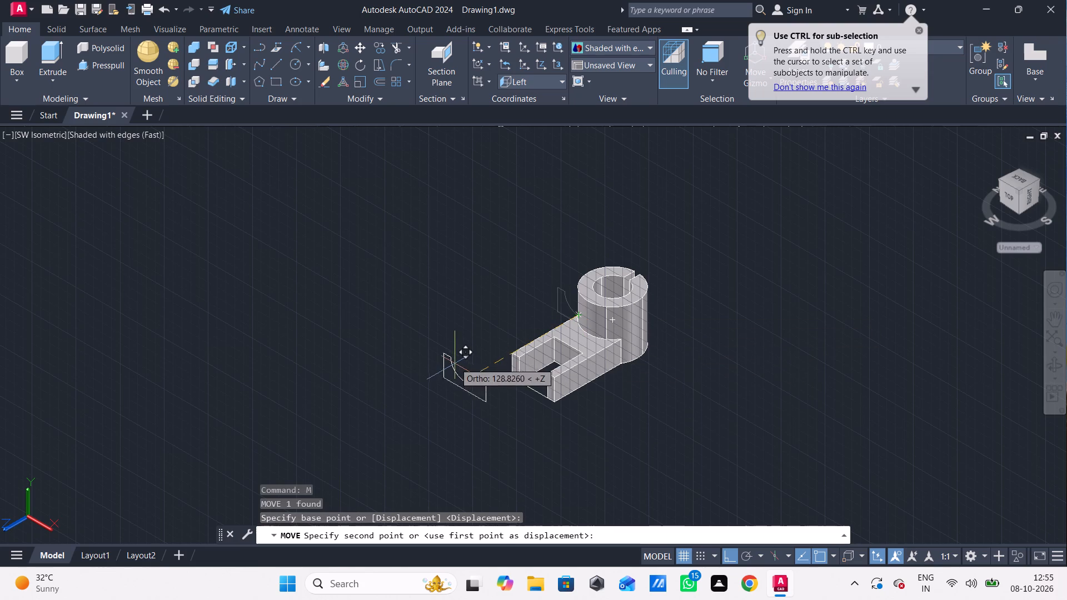
pyautogui.click(449, 342)
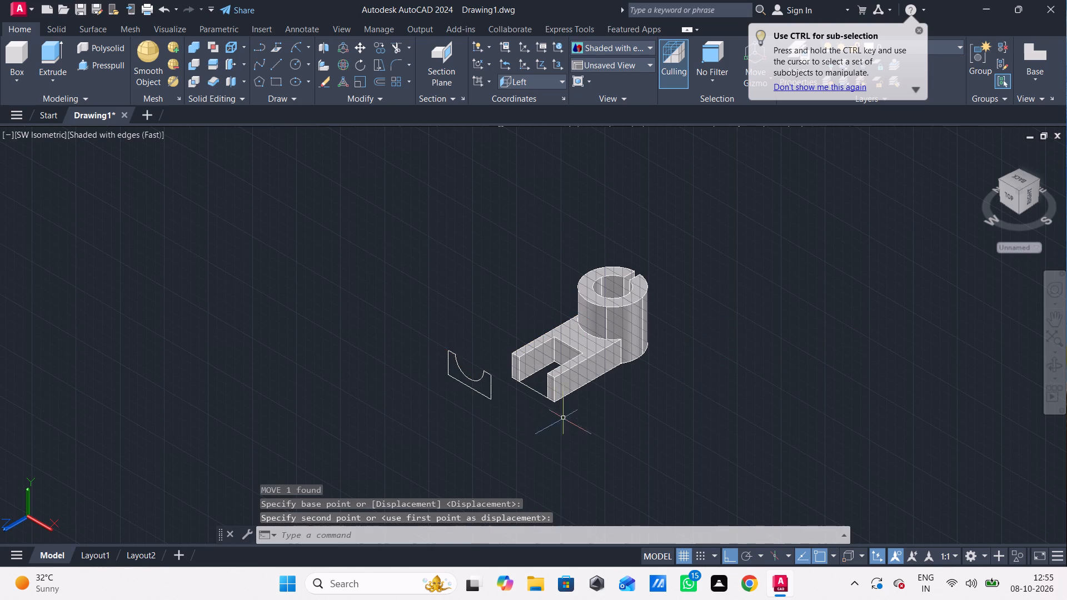
# Presspull the bounded area of the recessed profile 40 toward the arm to form a solid block.
pyautogui.scroll(3, 565, 416)
pyautogui.moveTo(571, 411); pyautogui.dragTo(726, 473, button='middle')
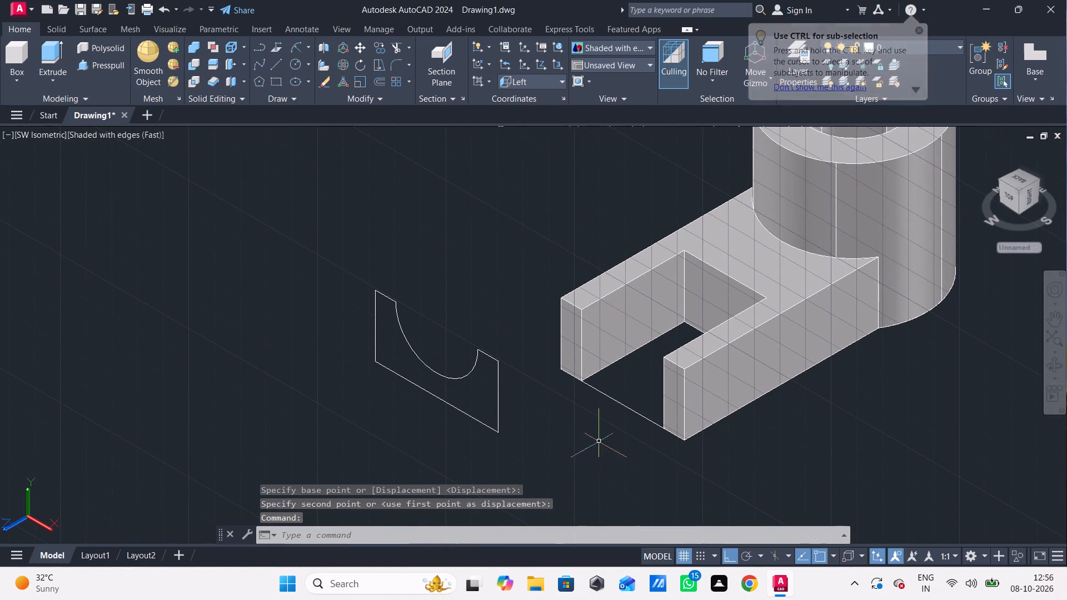
pyautogui.moveTo(566, 420); pyautogui.dragTo(599, 426, button='middle')
pyautogui.click(517, 406)
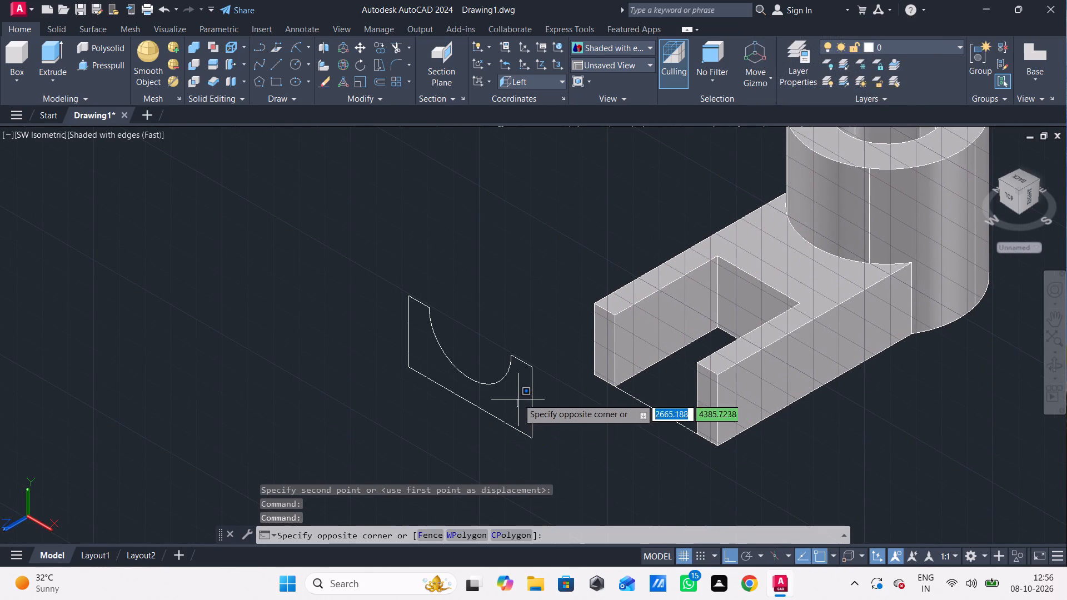
pyautogui.press('Escape')
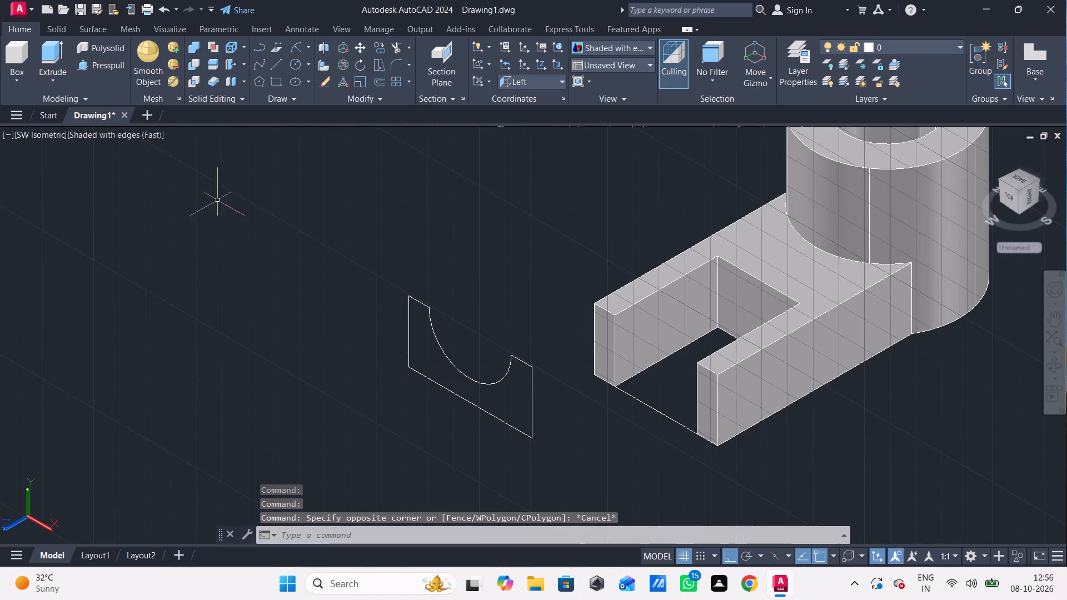
pyautogui.click(83, 63)
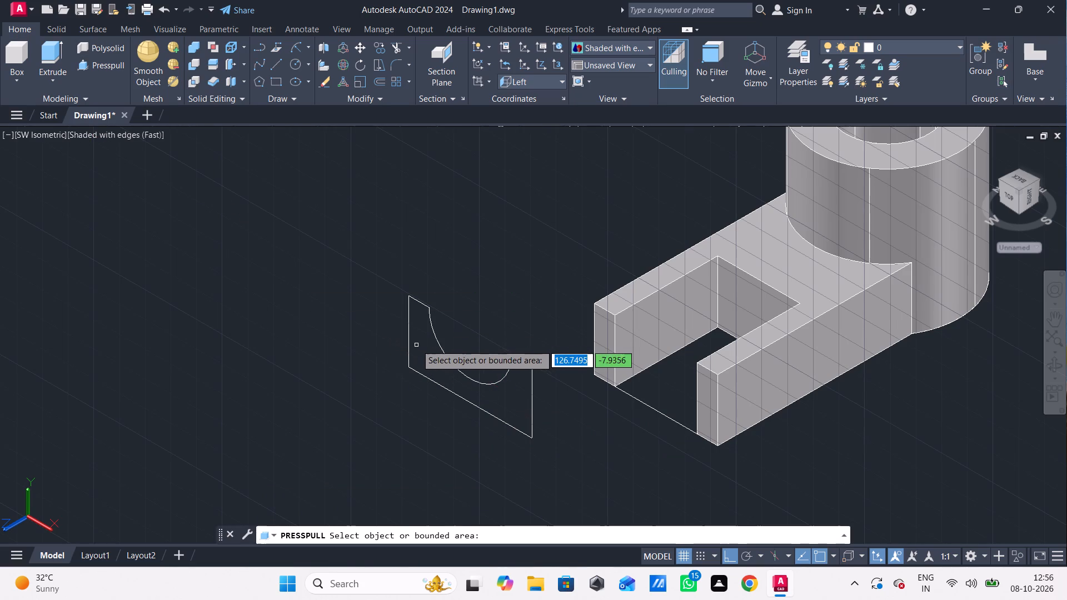
pyautogui.click(416, 344)
pyautogui.click(427, 317)
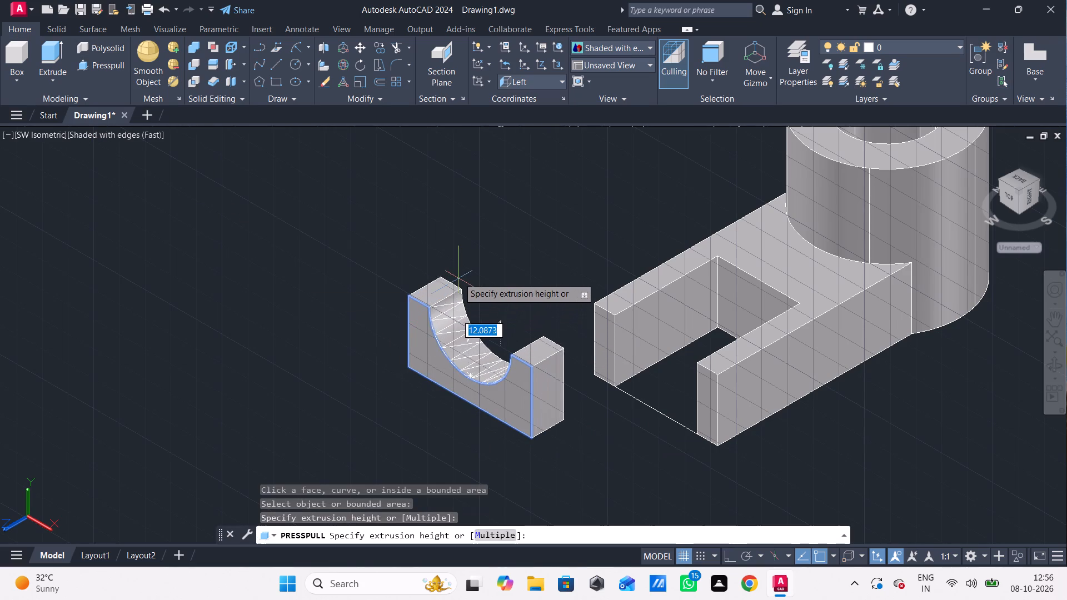
pyautogui.write('40')
pyautogui.press('Return')
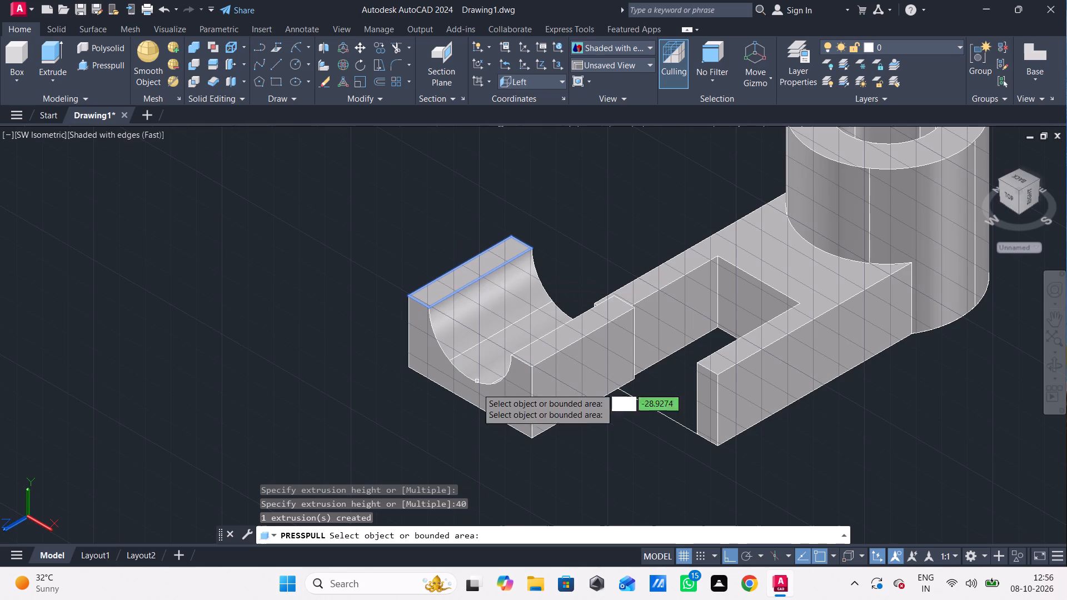
pyautogui.press('Escape')
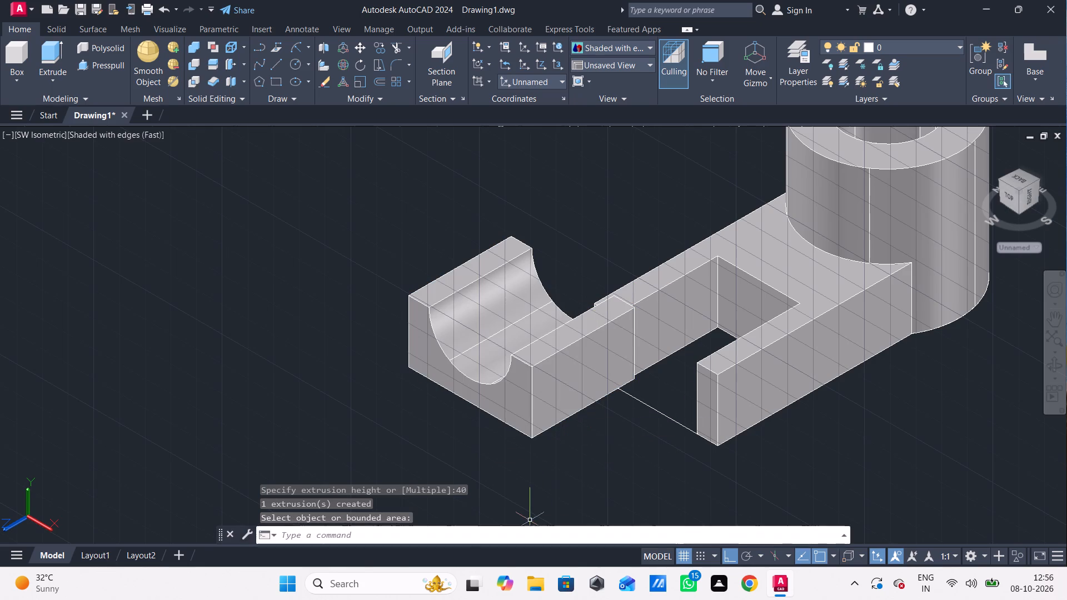
pyautogui.press('space')
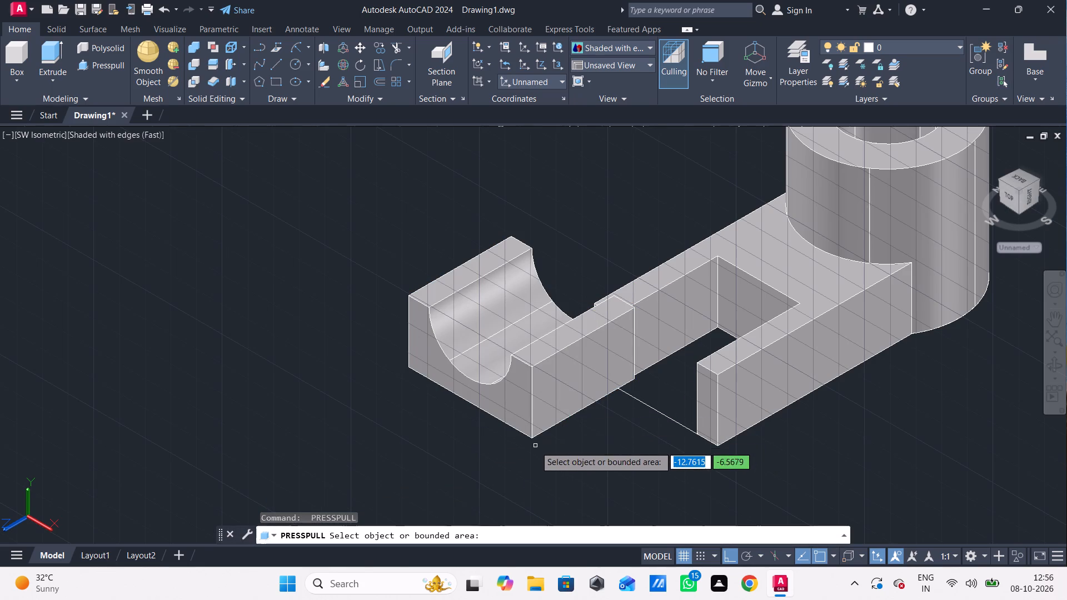
pyautogui.press('Escape')
# Move the recessed block along the Z axis away from the arm, off its flat profile outline.
pyautogui.click(544, 386)
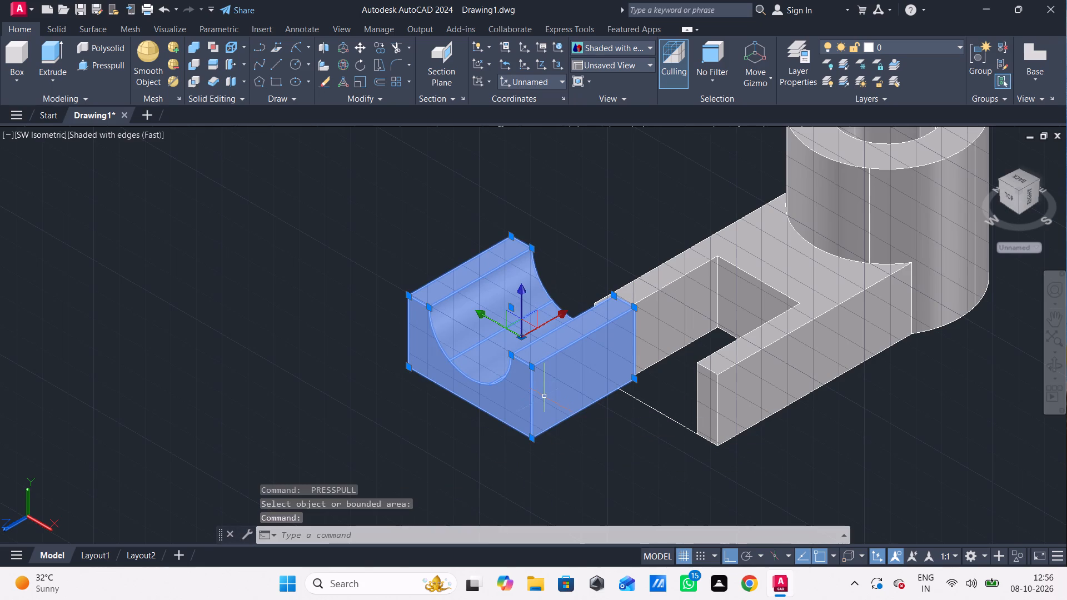
pyautogui.press('m')
pyautogui.press('space')
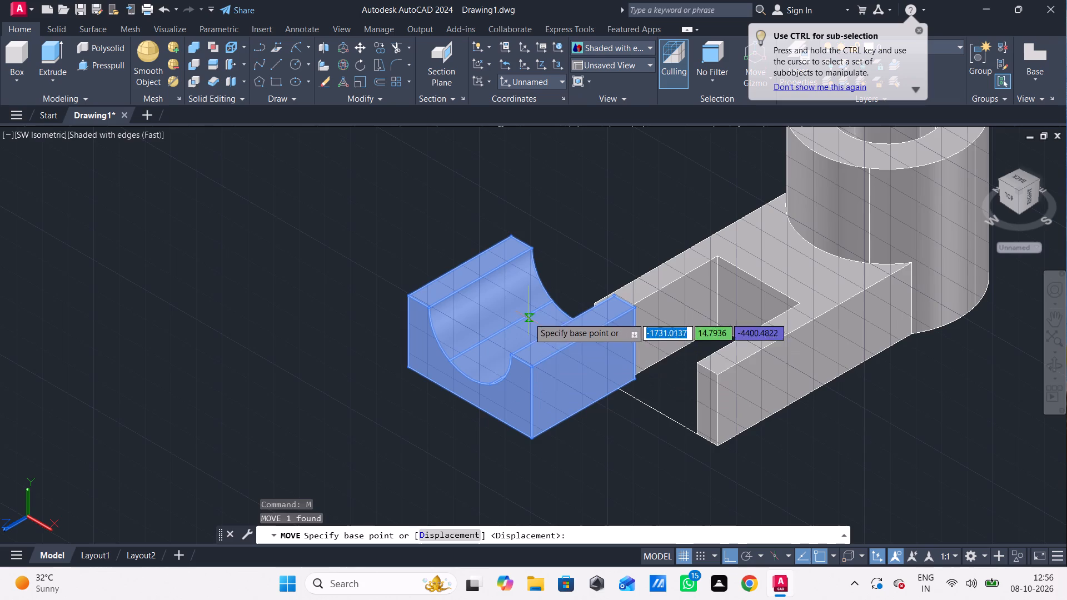
pyautogui.click(532, 359)
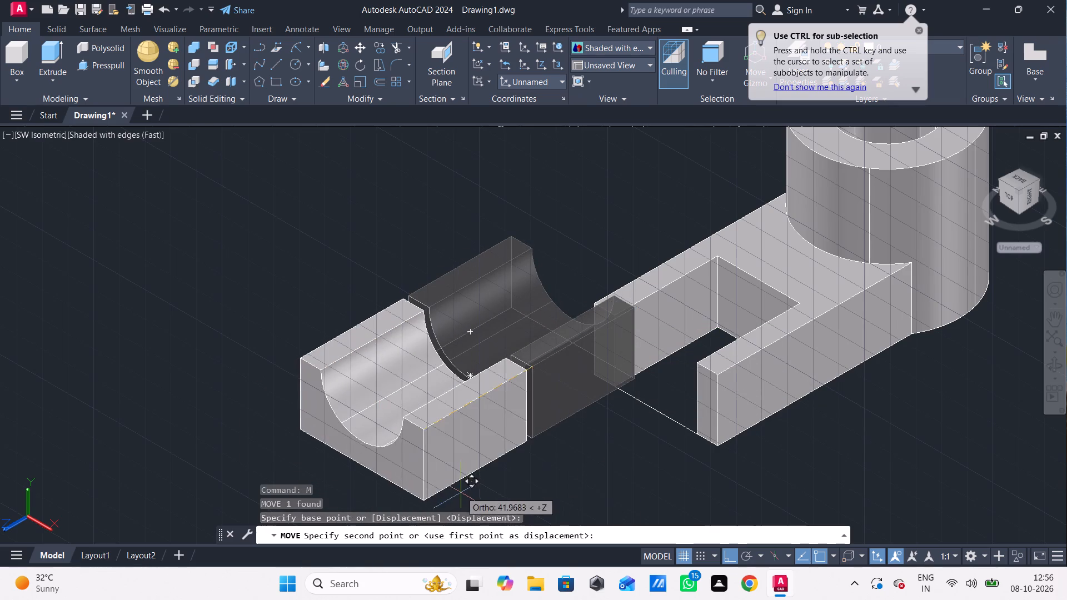
pyautogui.click(422, 482)
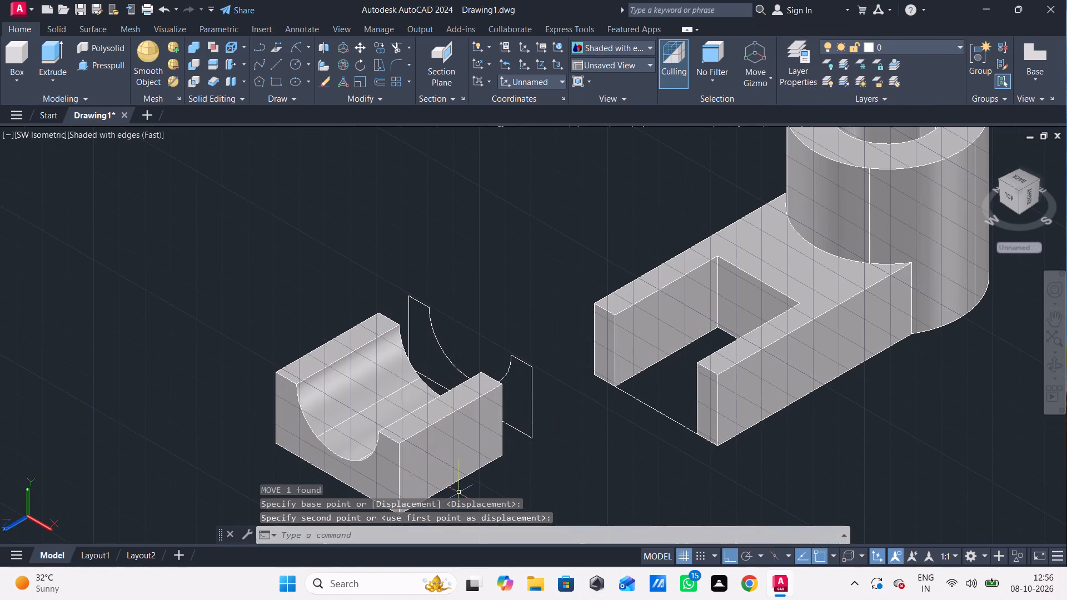
# Turn on polar tracking in place of ortho mode.
pyautogui.click(745, 553)
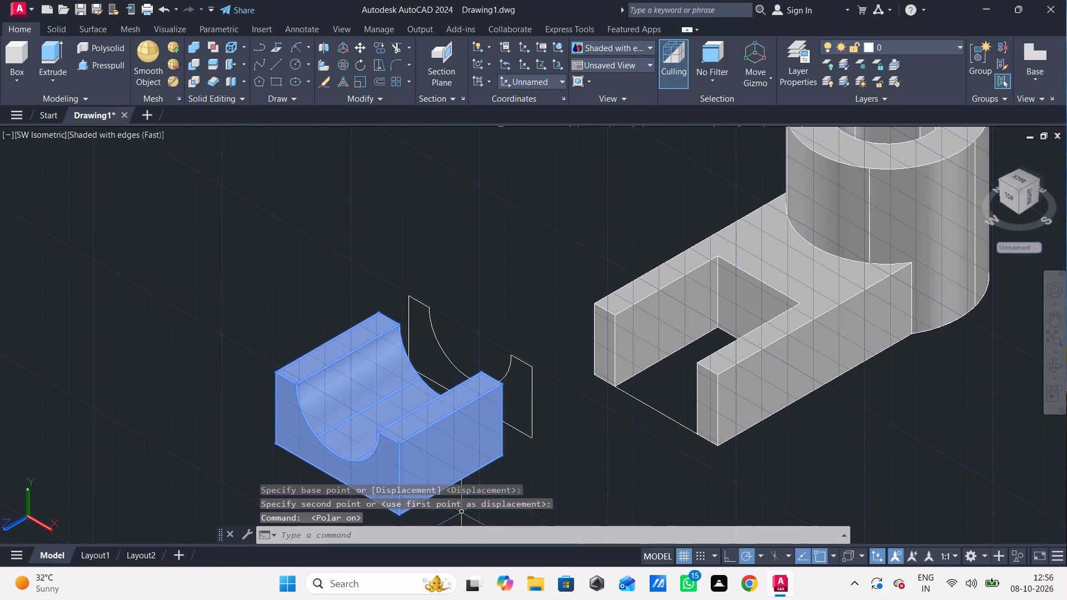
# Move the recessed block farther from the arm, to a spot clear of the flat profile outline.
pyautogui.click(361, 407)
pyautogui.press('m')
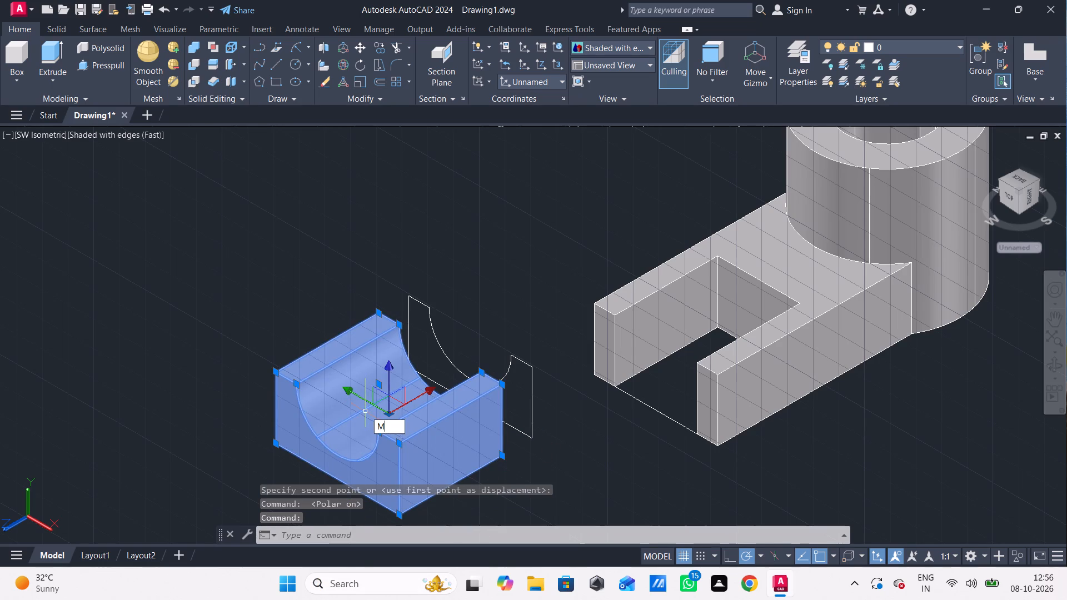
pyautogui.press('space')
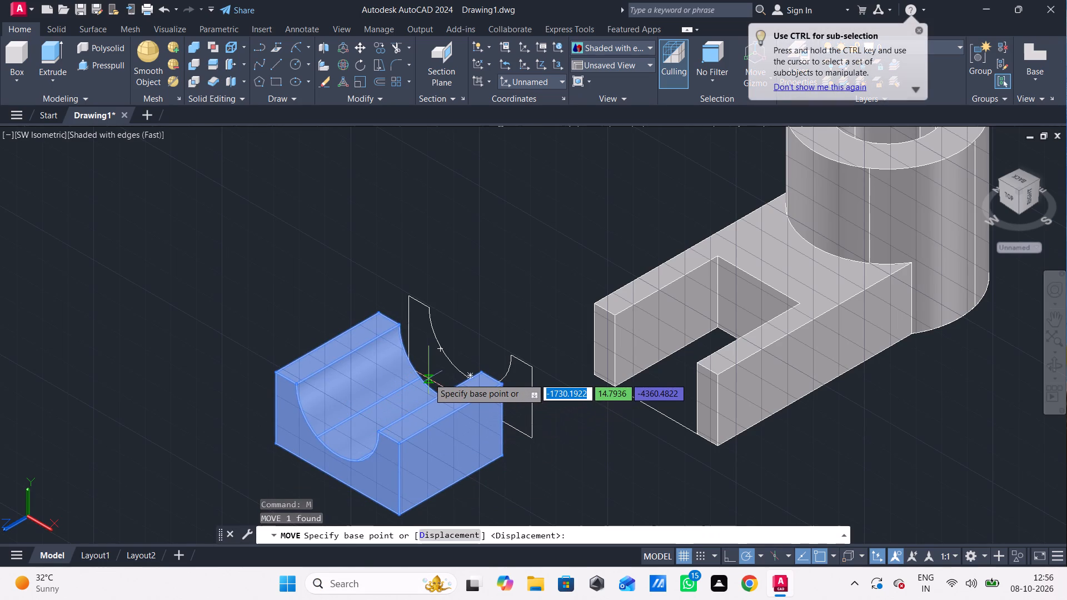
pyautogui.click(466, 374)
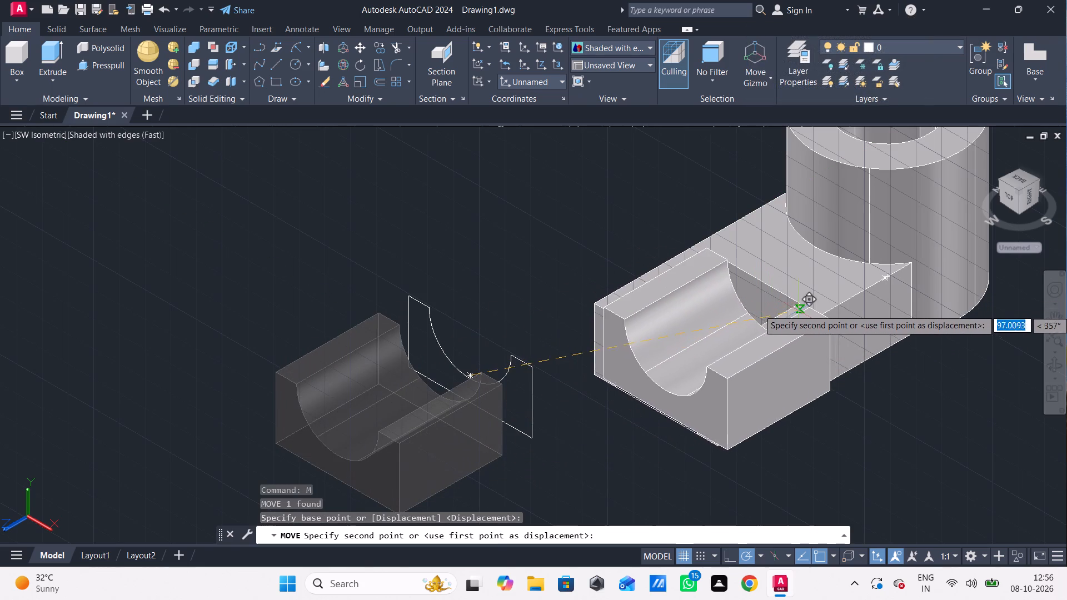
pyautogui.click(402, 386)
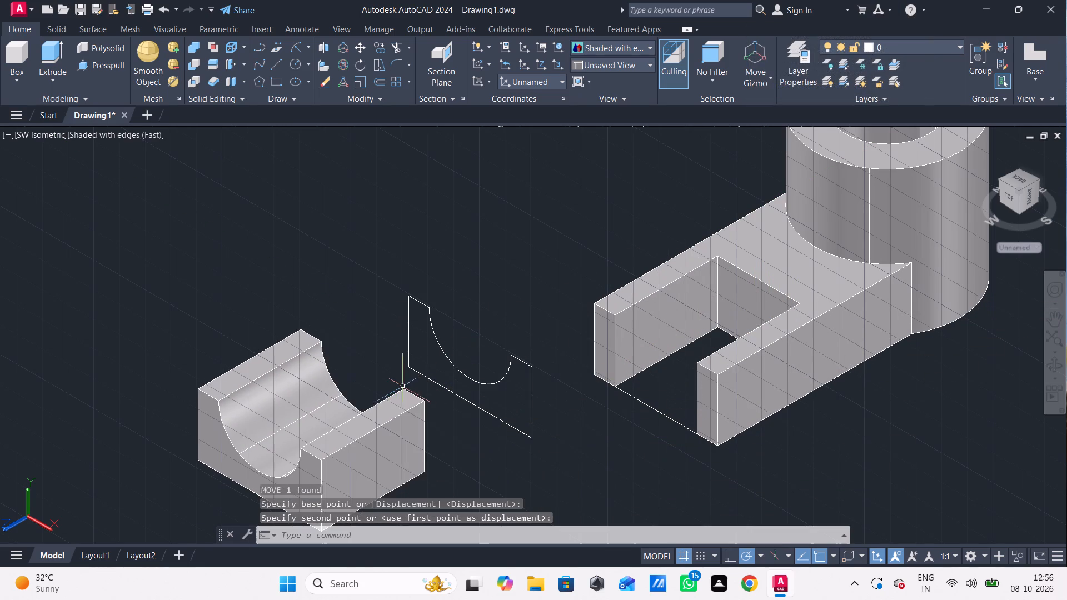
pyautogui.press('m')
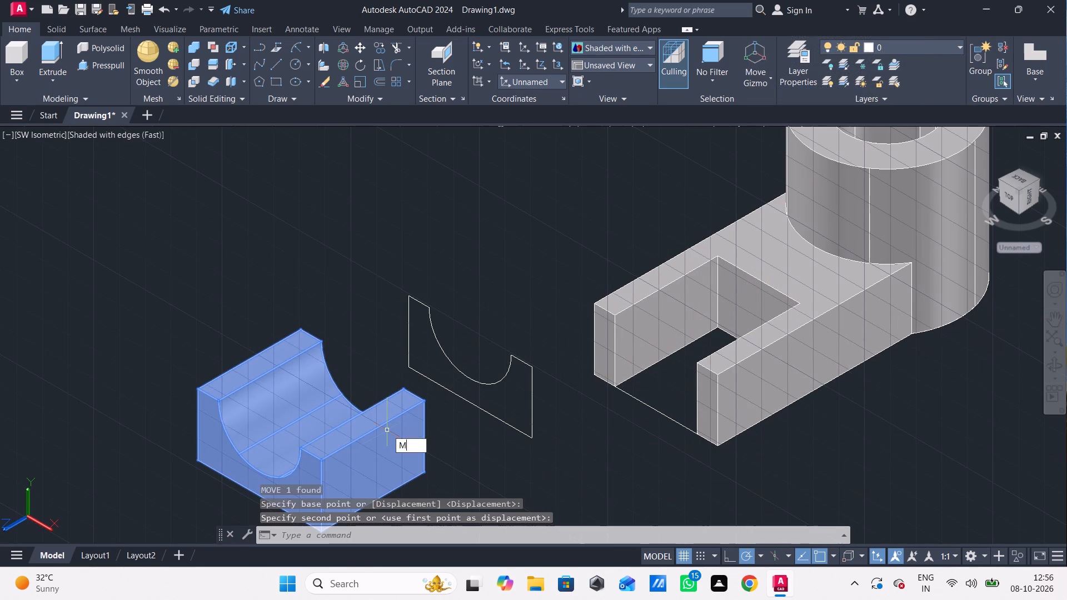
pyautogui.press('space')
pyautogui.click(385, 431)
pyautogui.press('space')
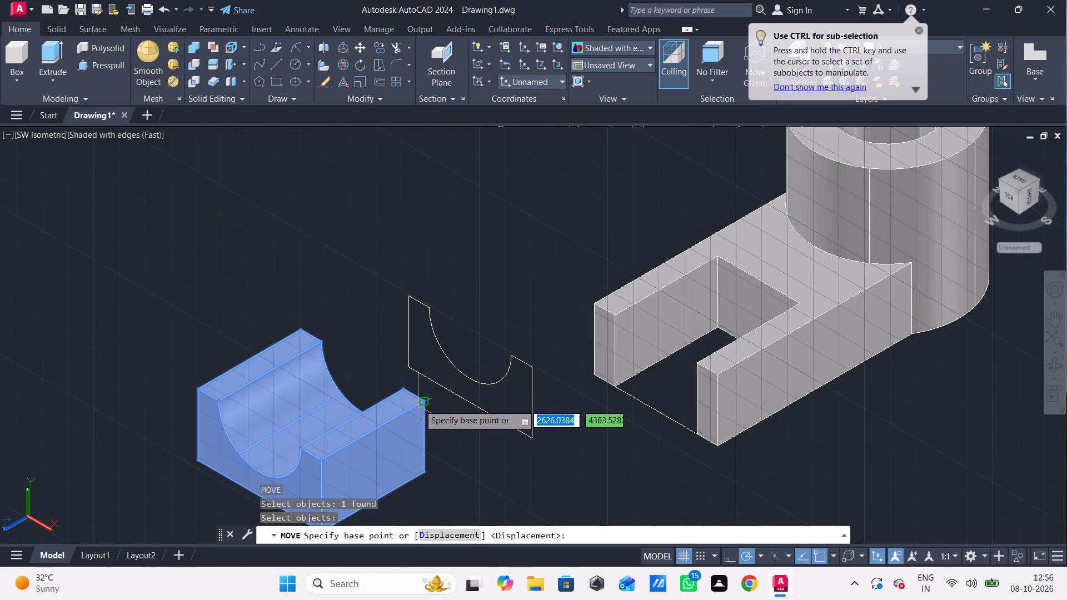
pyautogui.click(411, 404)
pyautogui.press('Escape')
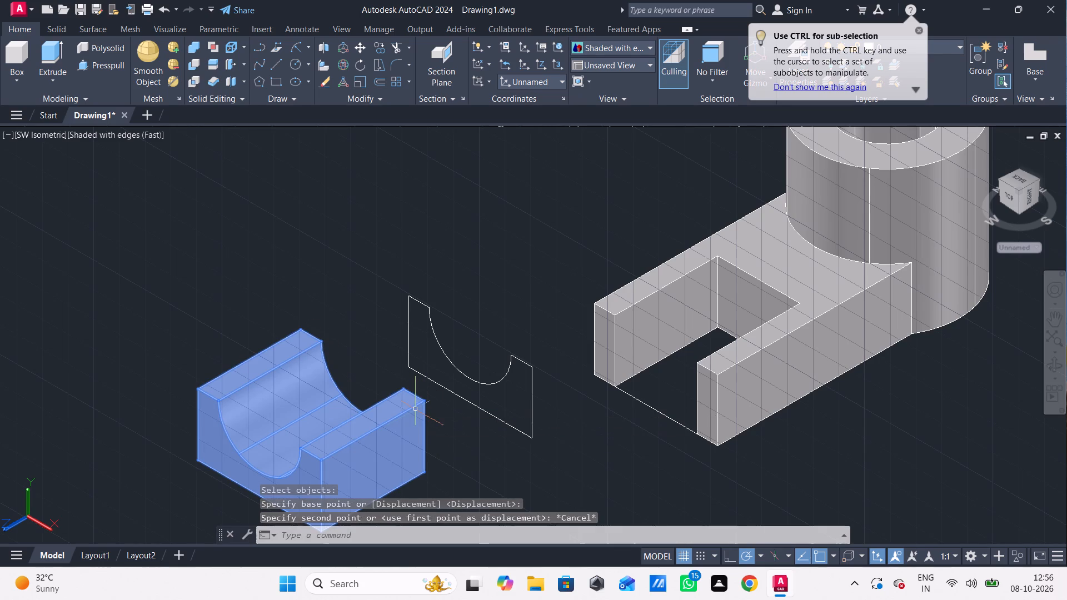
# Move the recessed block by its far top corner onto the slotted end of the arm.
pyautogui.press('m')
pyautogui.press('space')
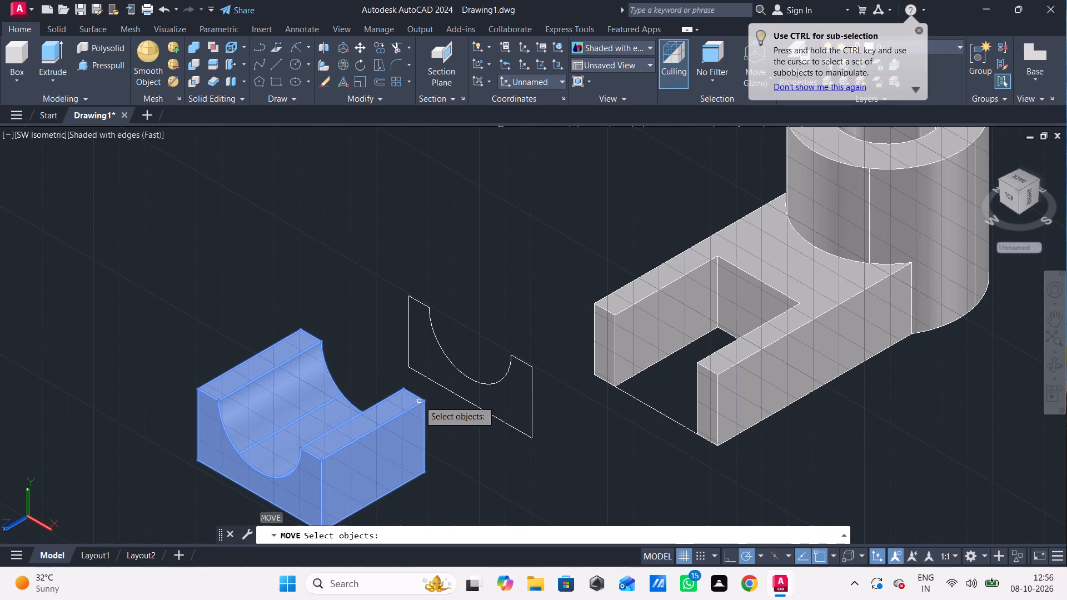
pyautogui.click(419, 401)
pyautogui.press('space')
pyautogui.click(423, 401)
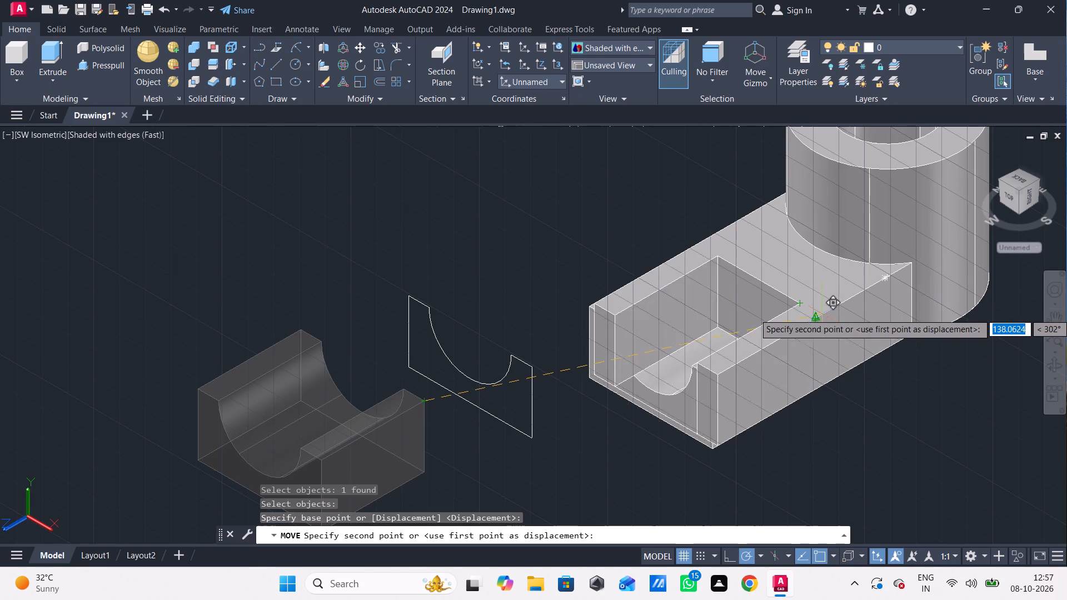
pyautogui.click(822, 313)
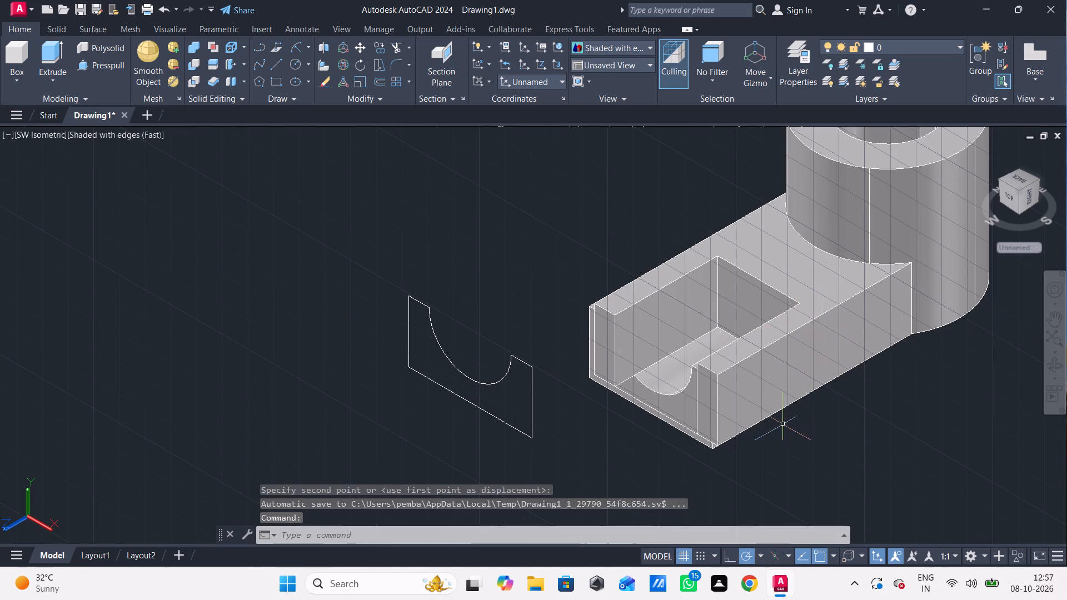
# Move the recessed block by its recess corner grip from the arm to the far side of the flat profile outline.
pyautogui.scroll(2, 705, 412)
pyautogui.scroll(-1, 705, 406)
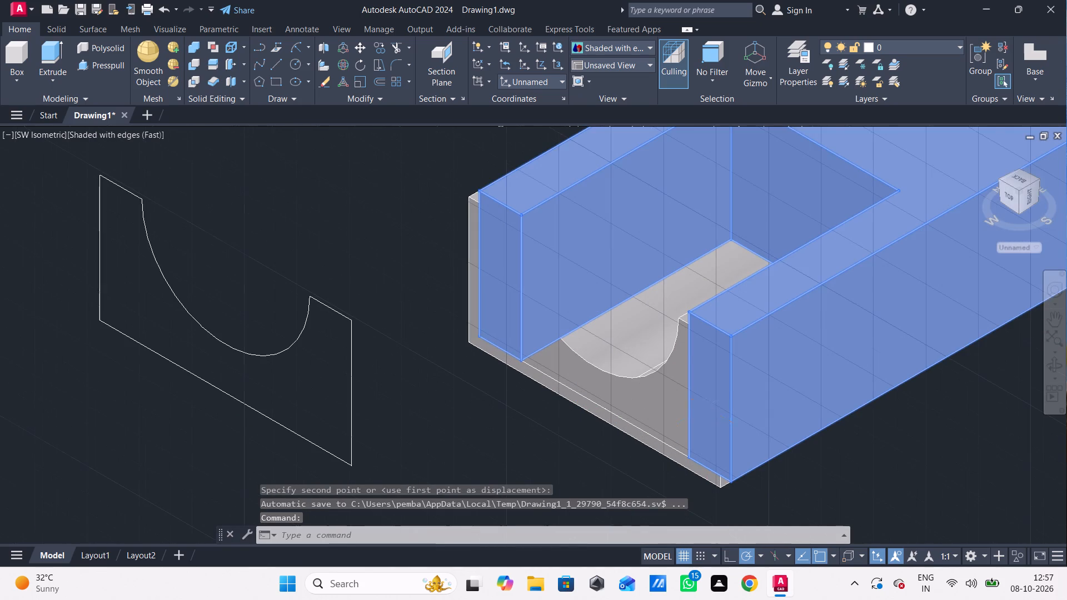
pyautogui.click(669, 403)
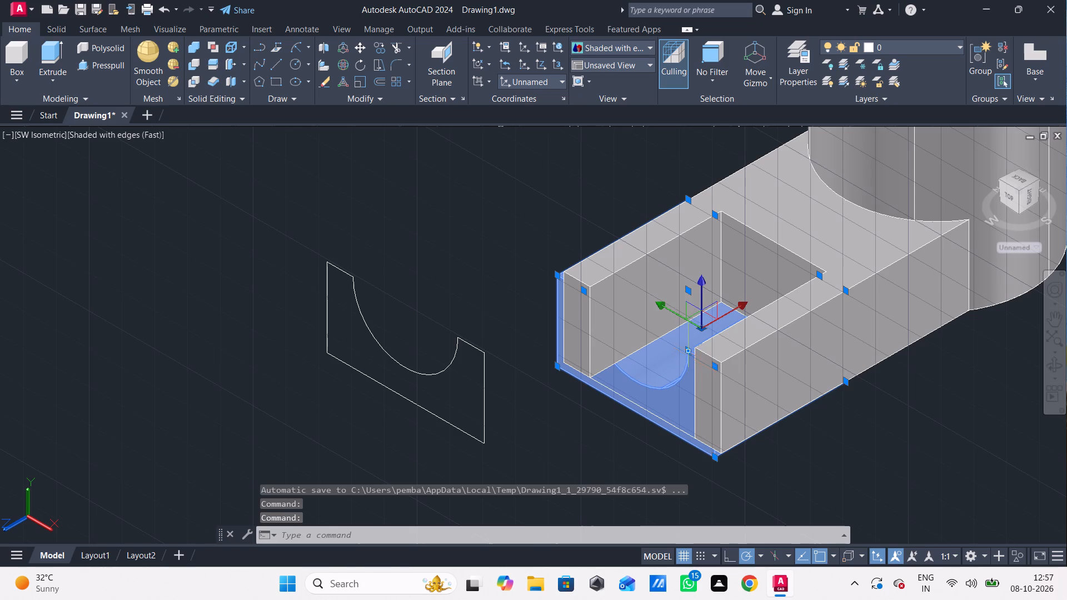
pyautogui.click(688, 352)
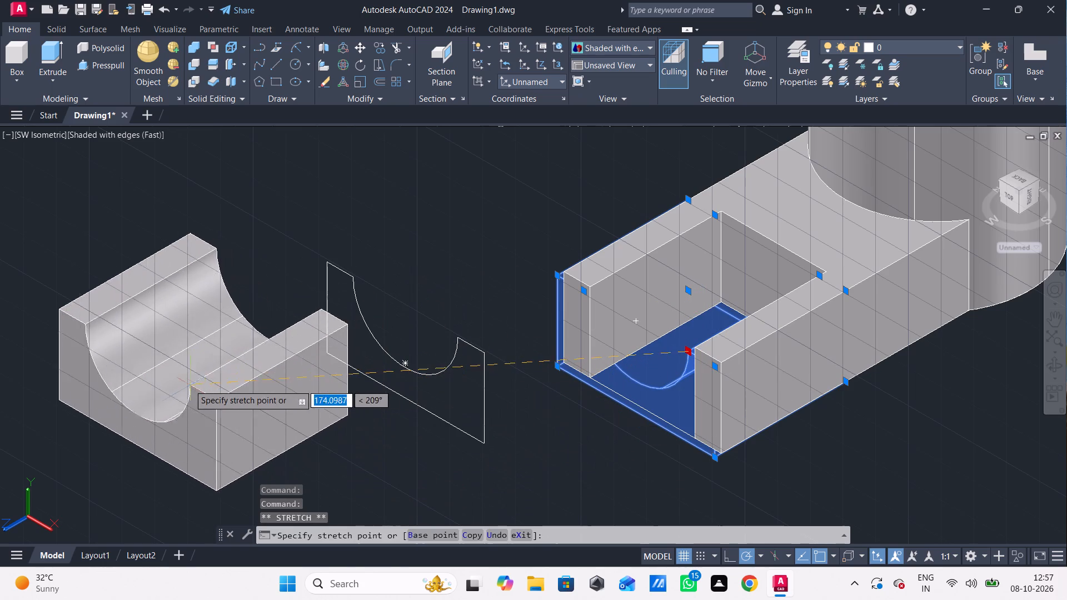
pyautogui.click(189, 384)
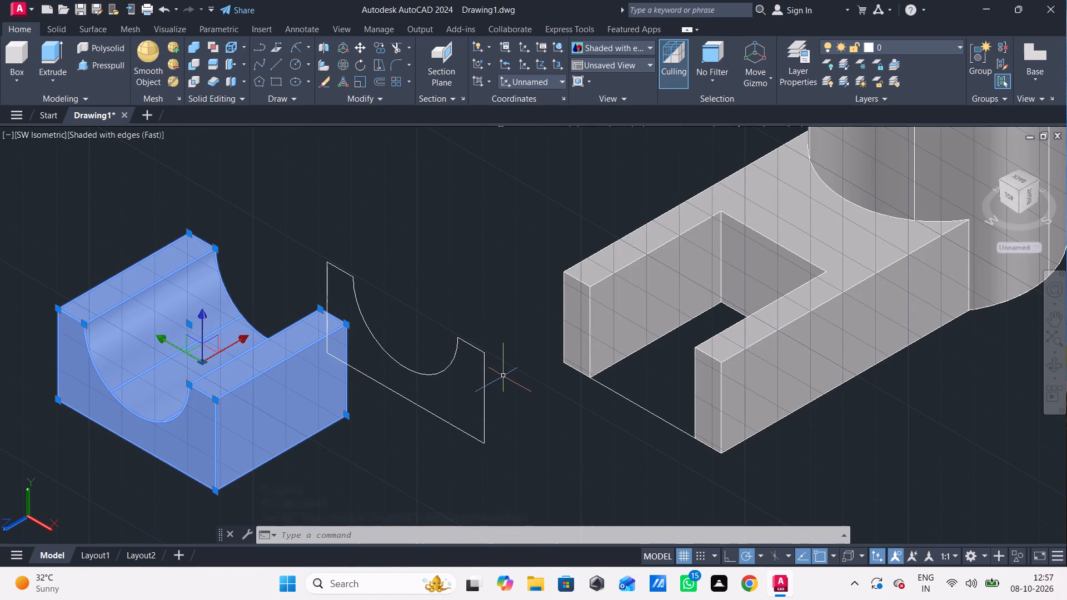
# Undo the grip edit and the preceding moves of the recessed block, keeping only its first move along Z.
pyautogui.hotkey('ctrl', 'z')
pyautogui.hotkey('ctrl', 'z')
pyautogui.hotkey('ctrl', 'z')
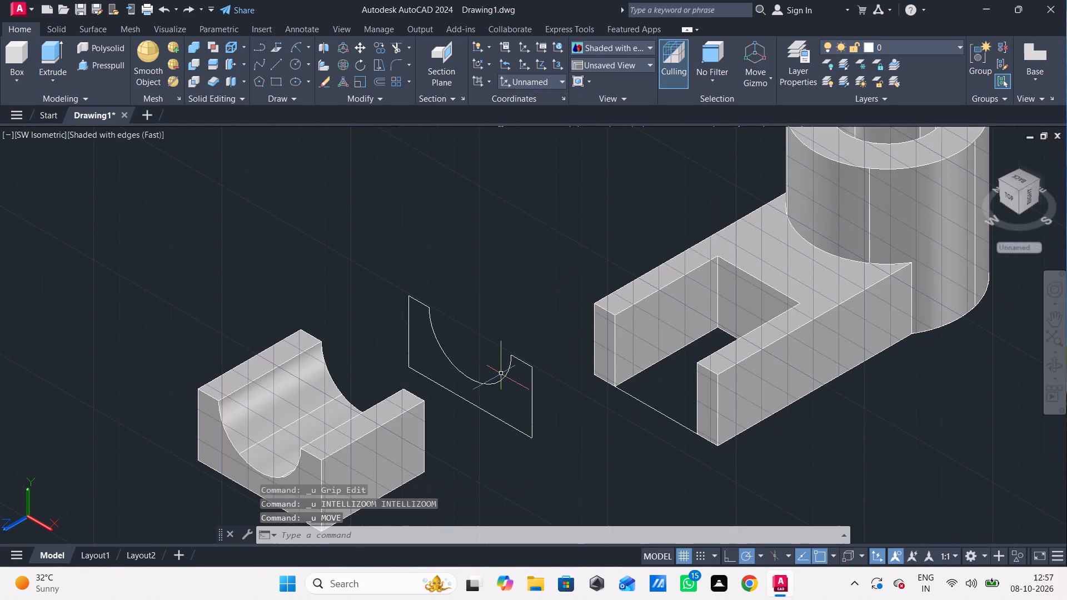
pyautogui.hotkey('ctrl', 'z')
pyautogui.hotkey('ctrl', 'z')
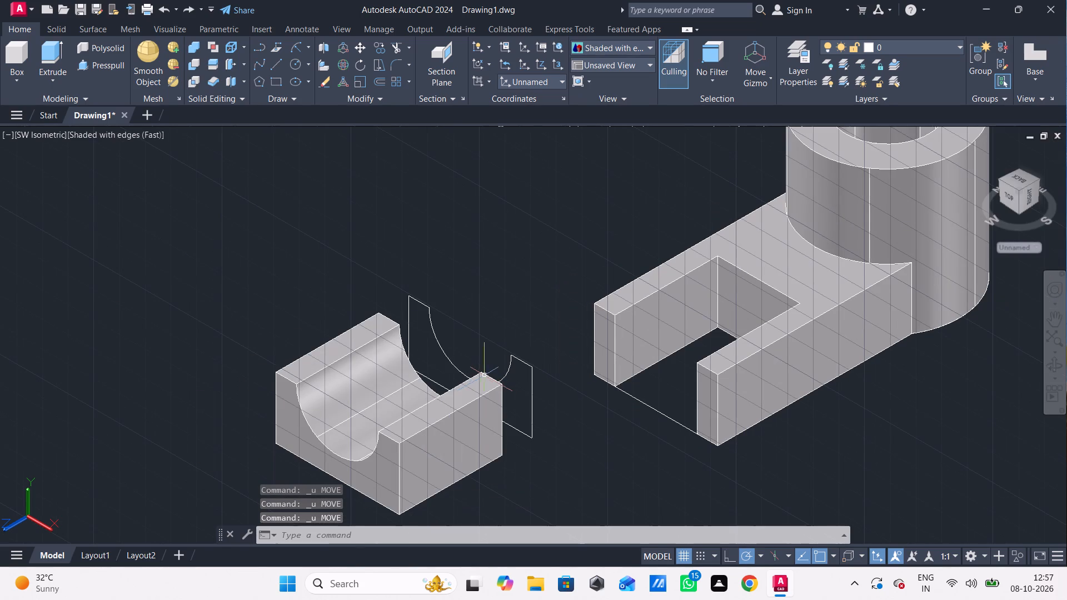
# Move the recessed block by its recess corner grip to a clear spot well beyond the flat profile outline.
pyautogui.click(402, 399)
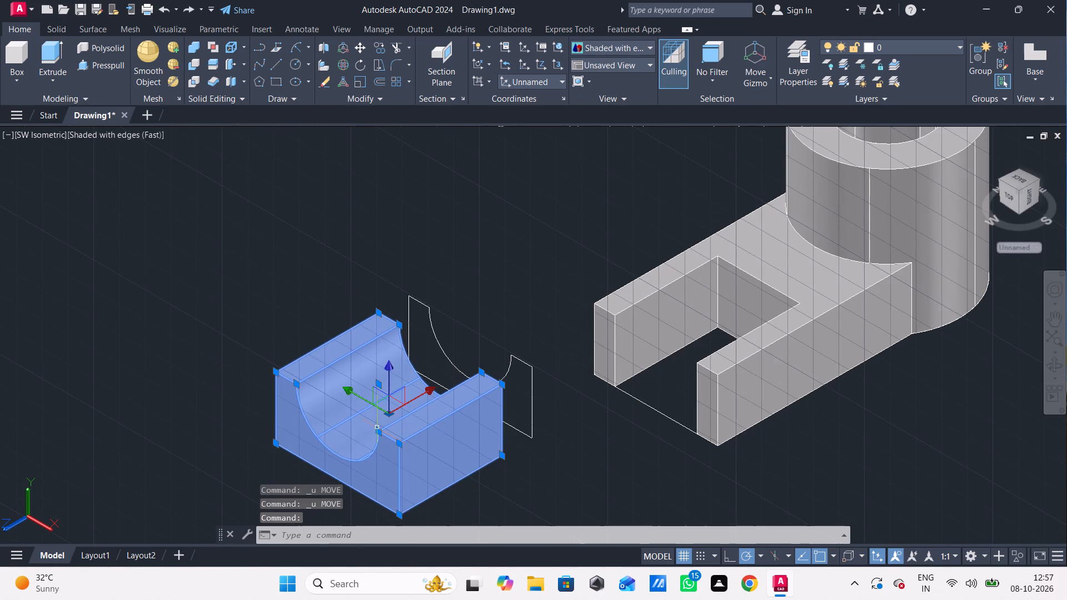
pyautogui.click(378, 430)
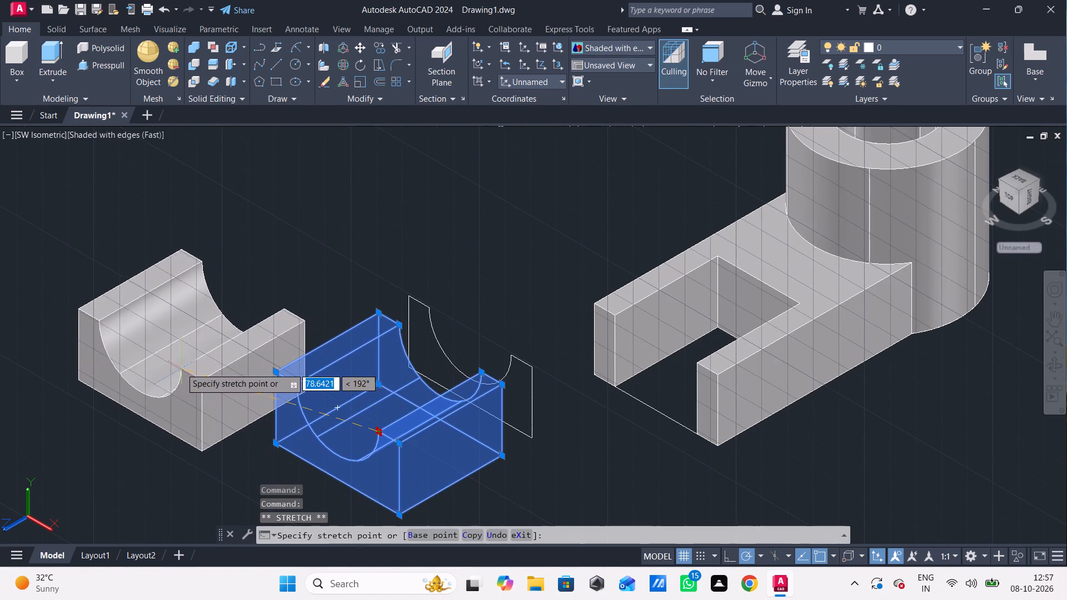
pyautogui.click(174, 368)
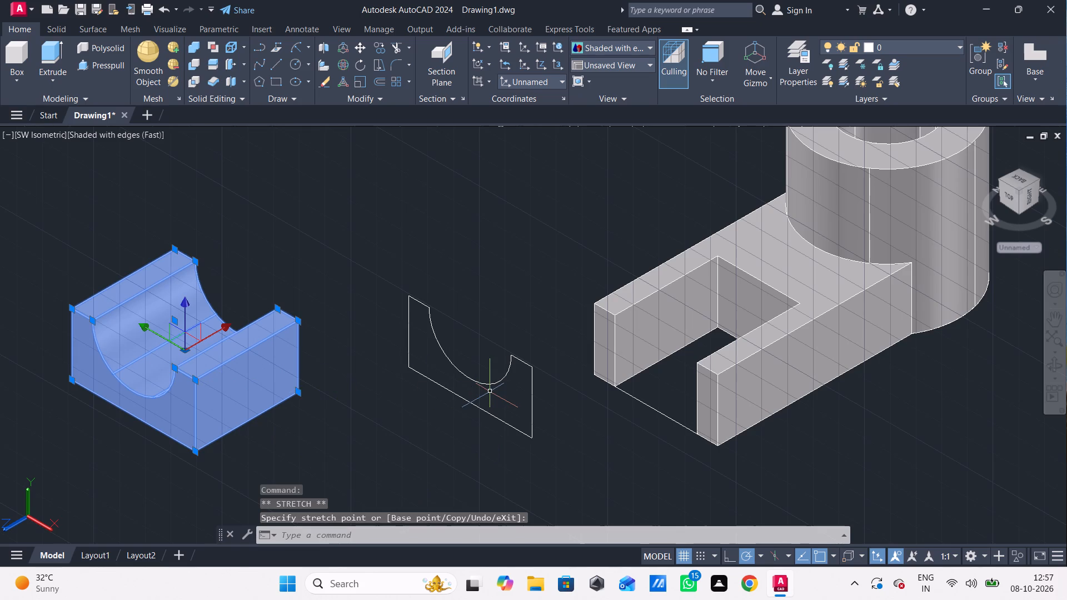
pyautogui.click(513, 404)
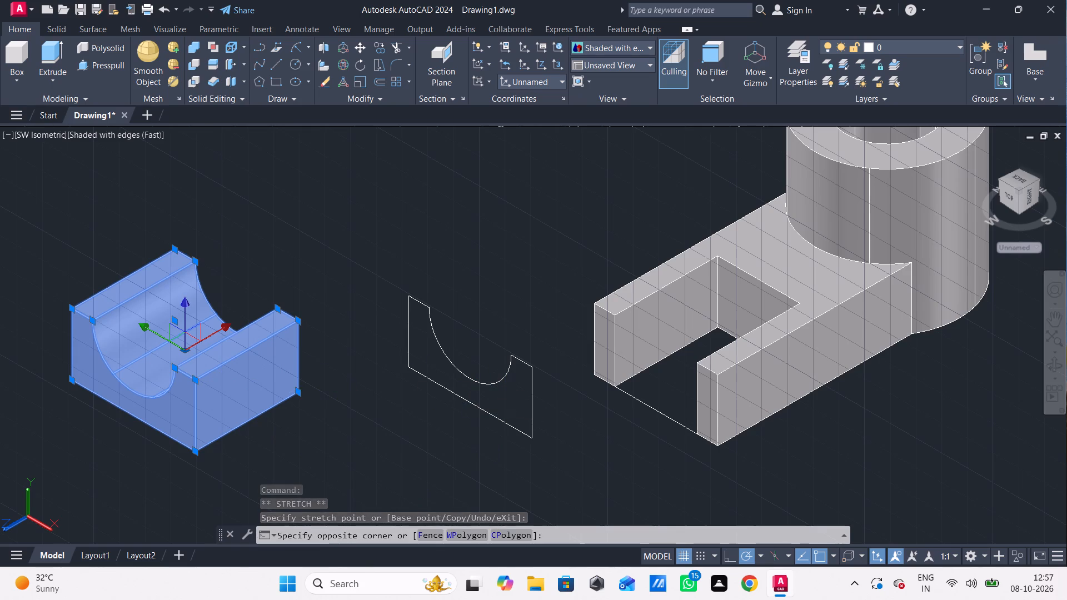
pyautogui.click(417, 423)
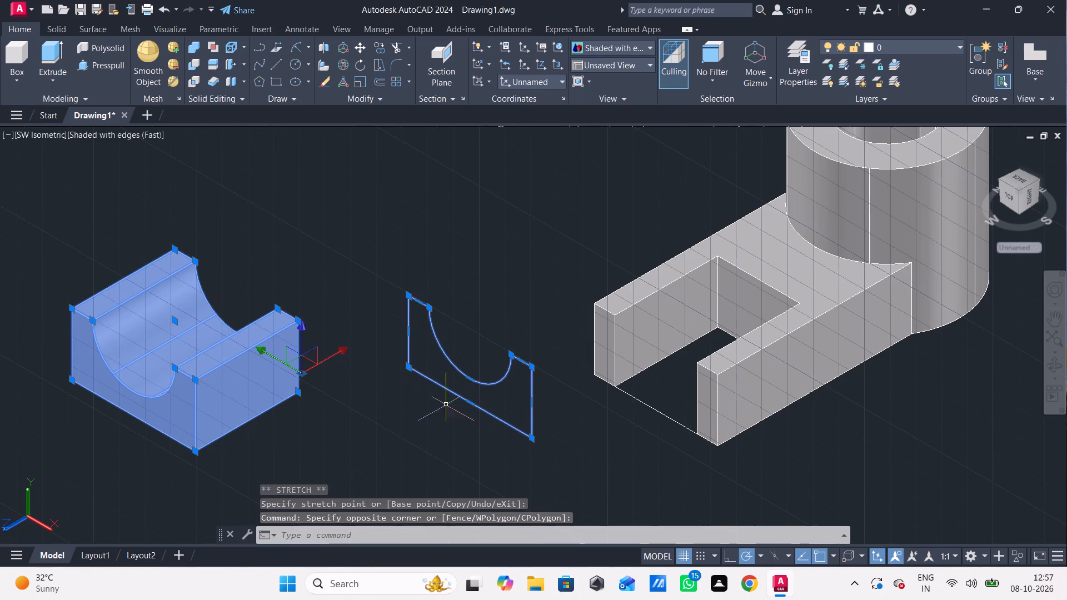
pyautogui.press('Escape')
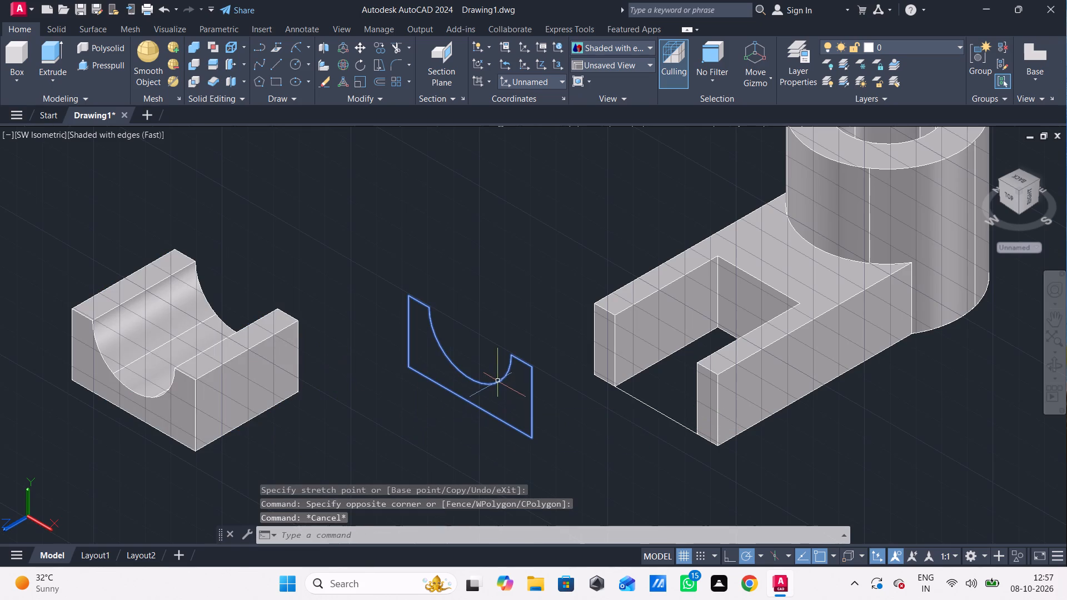
# In the Left view, move the flat recessed profile outline into clear space beside the ring and arm.
pyautogui.click(24, 137)
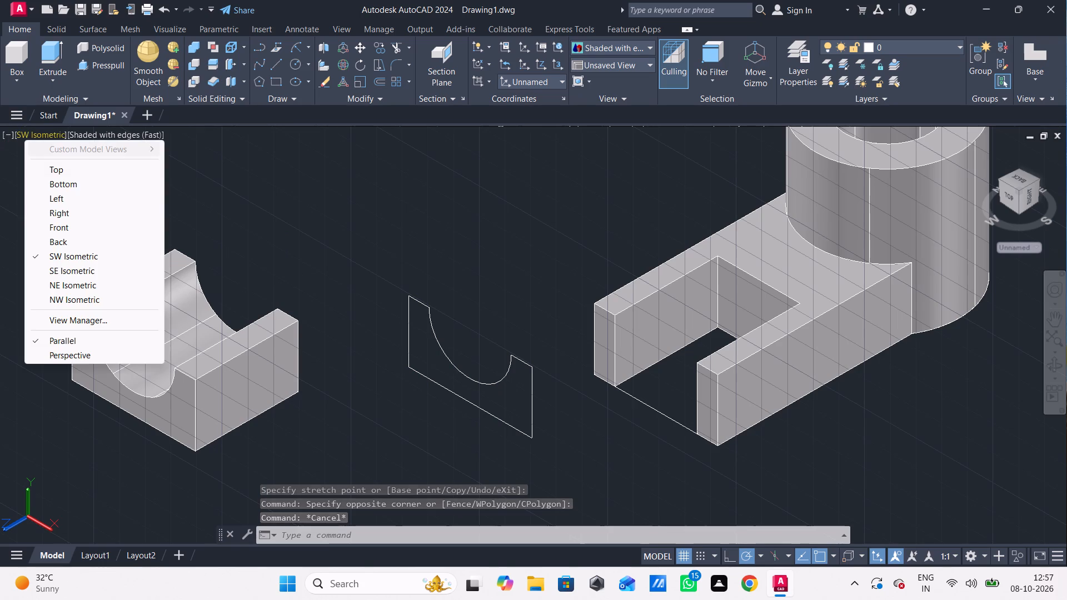
pyautogui.click(57, 202)
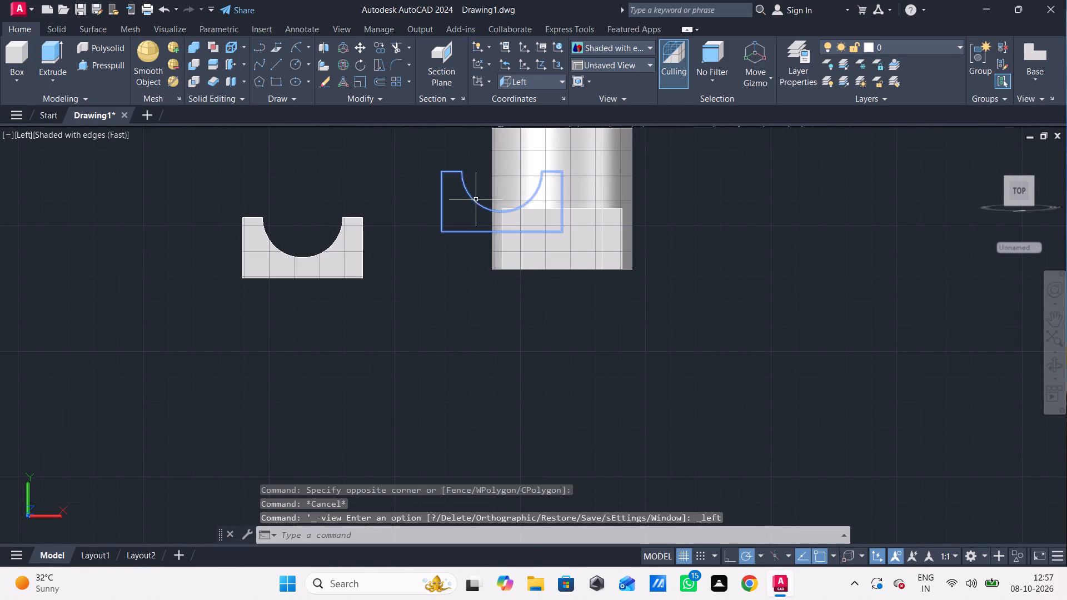
pyautogui.click(476, 199)
pyautogui.click(501, 197)
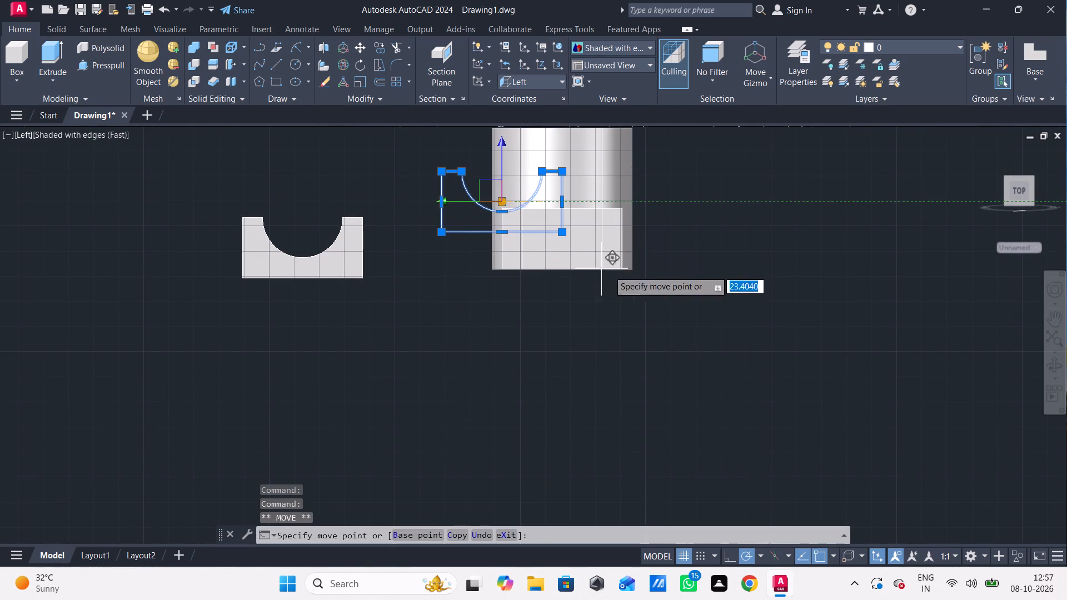
pyautogui.click(754, 266)
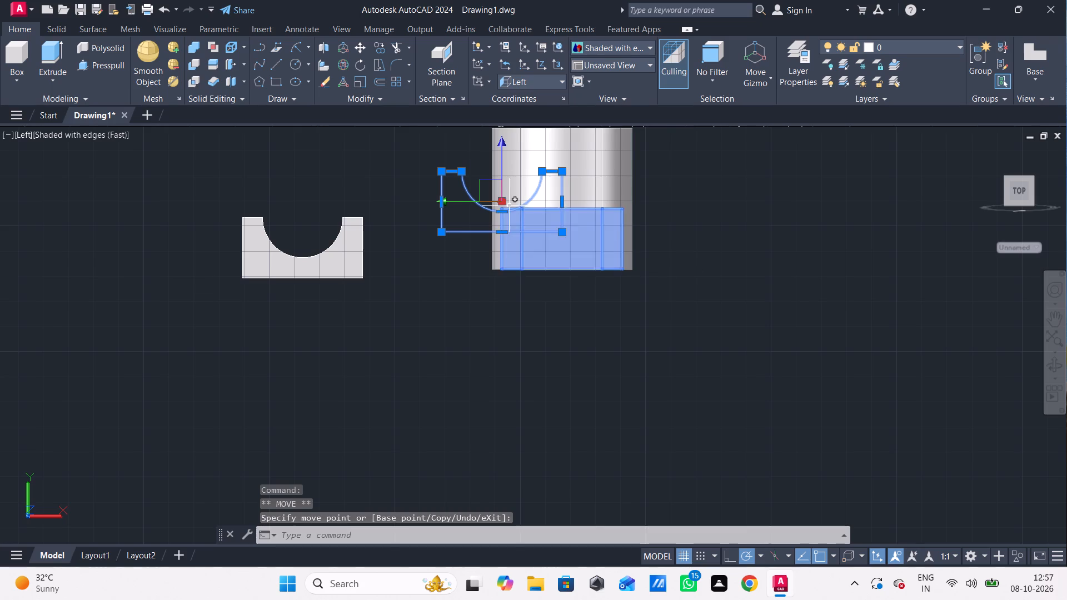
pyautogui.click(458, 172)
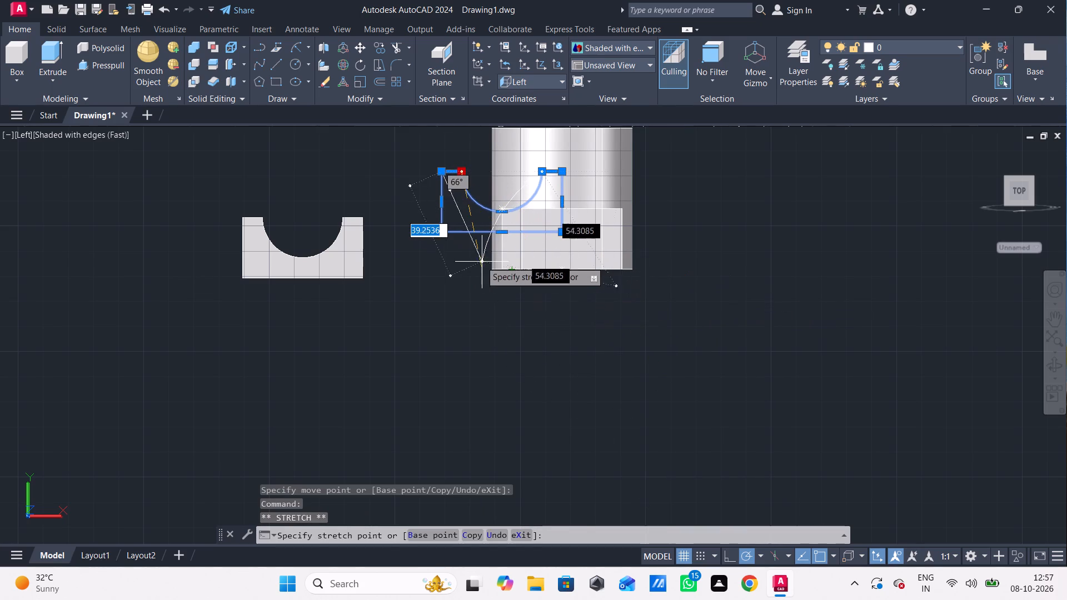
pyautogui.press('Escape')
pyautogui.write('M')
pyautogui.press('space')
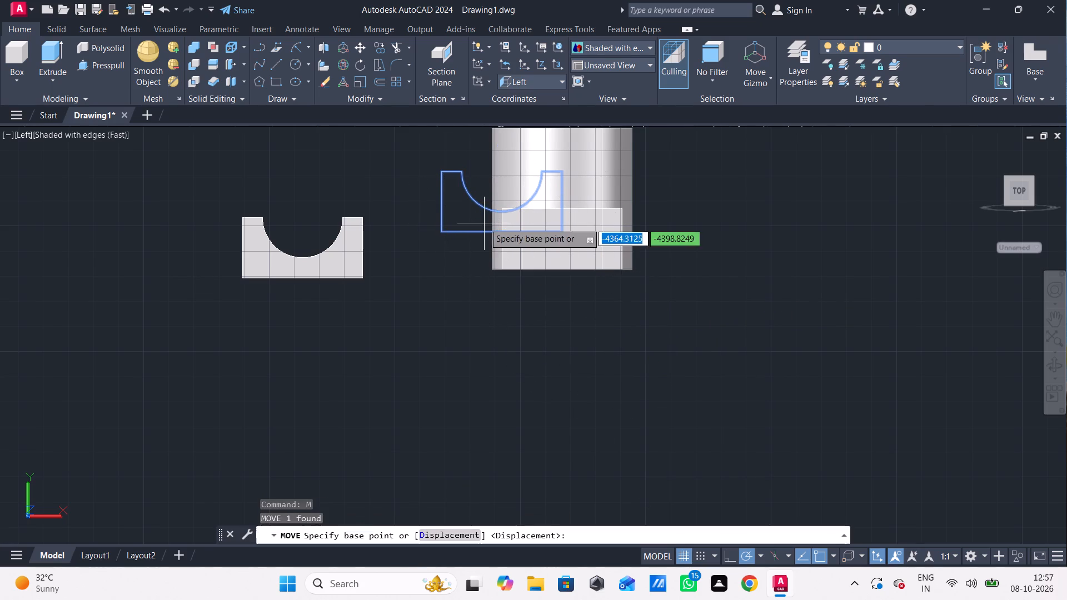
pyautogui.click(498, 208)
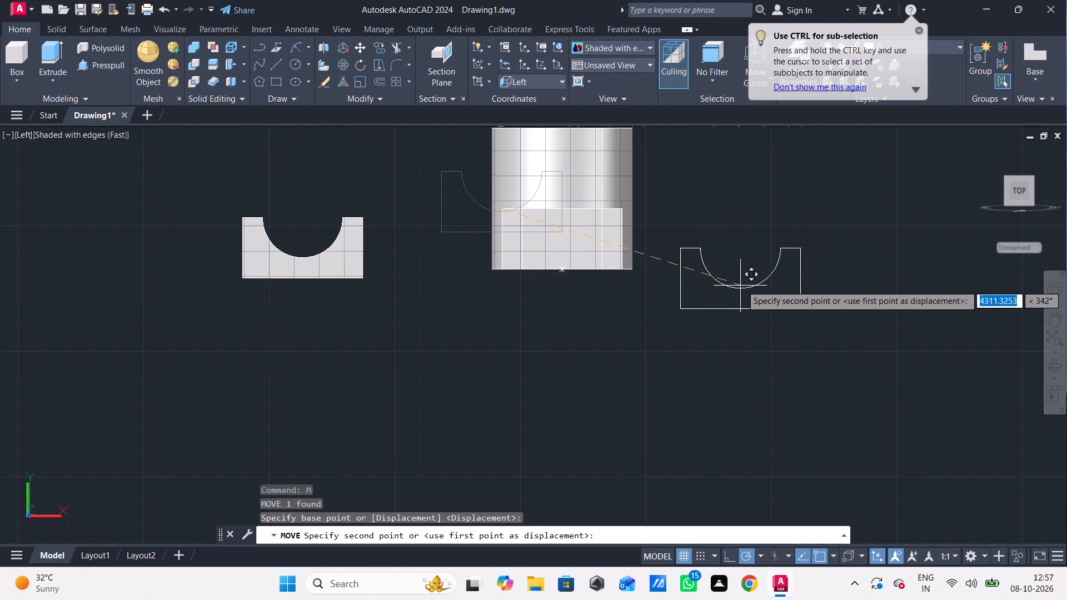
pyautogui.click(793, 302)
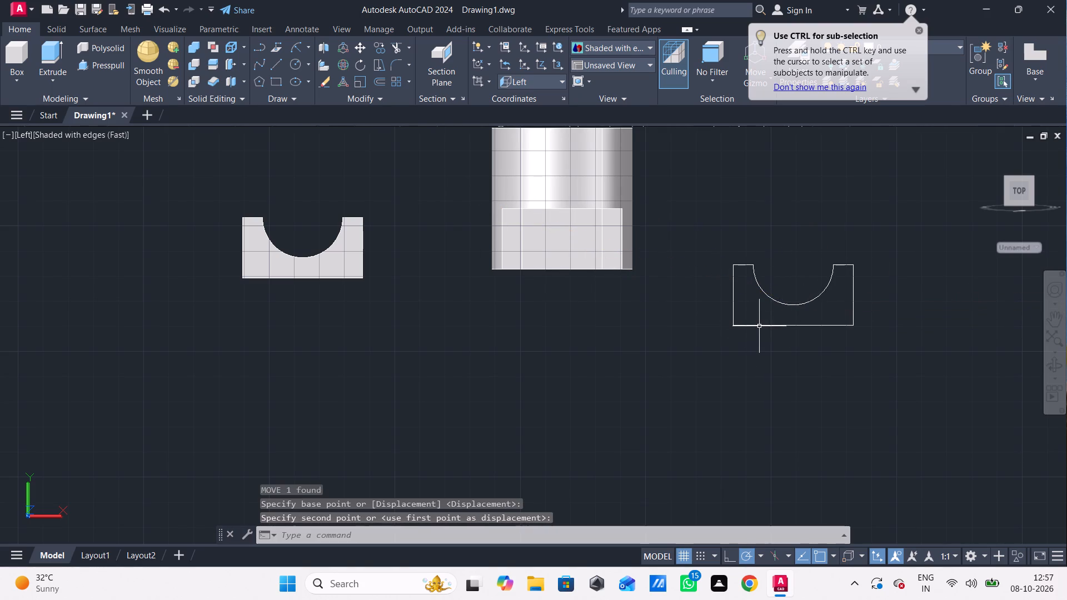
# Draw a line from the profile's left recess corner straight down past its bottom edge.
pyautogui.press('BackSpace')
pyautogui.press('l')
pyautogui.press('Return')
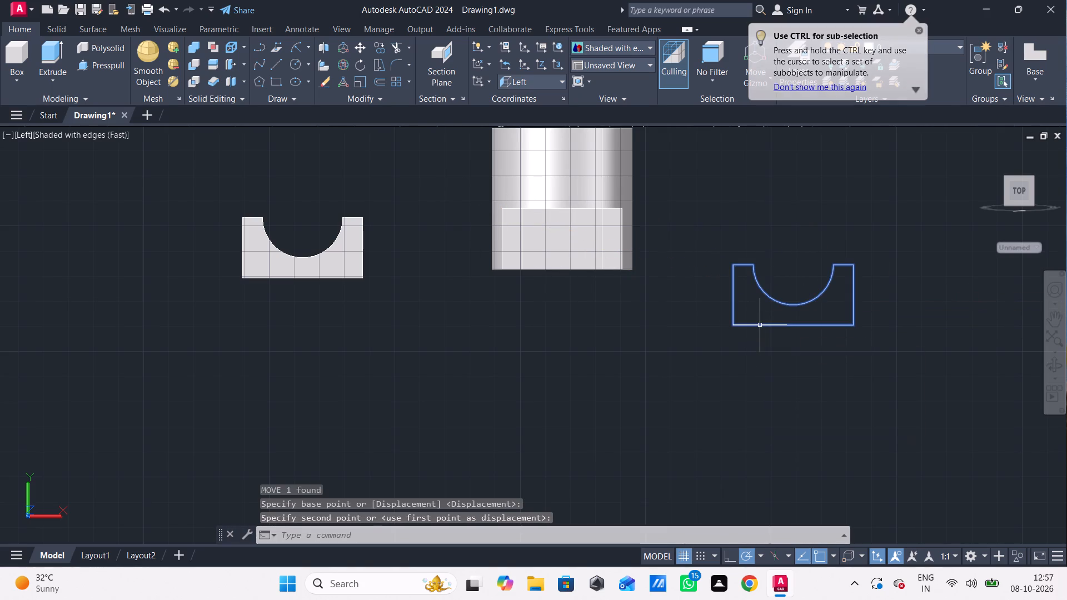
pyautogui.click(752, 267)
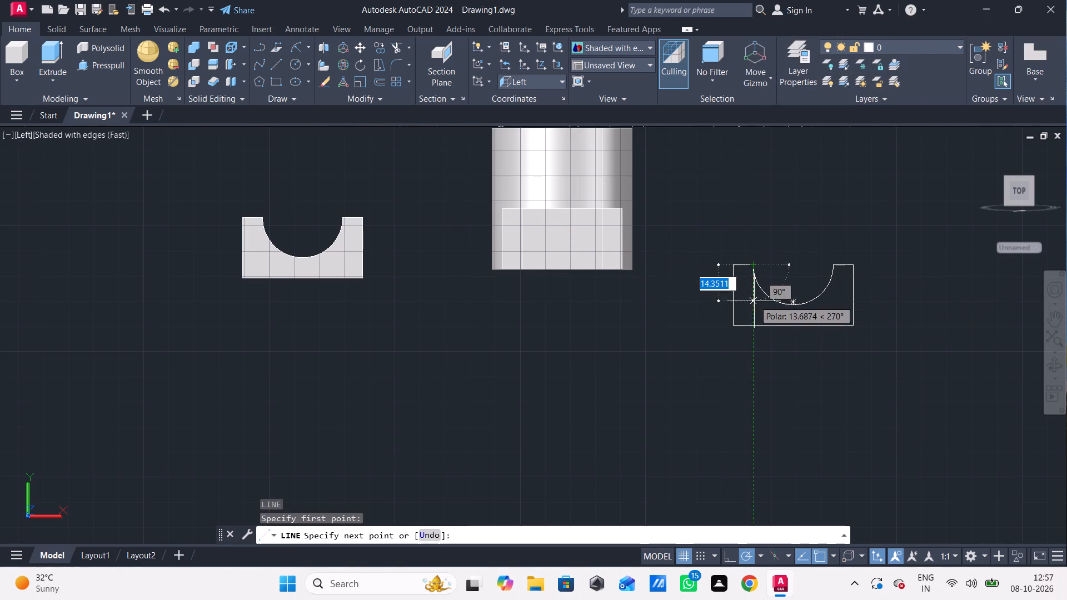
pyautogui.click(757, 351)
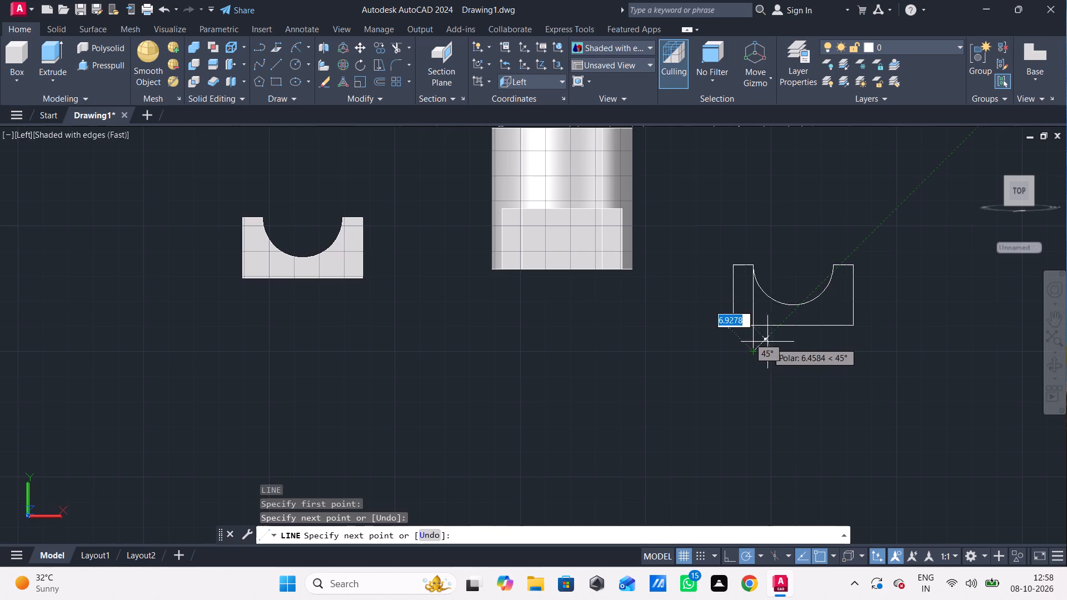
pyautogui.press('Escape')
# With Ortho on, draw a vertical line from the profile's right recess corner down past its bottom edge.
pyautogui.scroll(3, 780, 333)
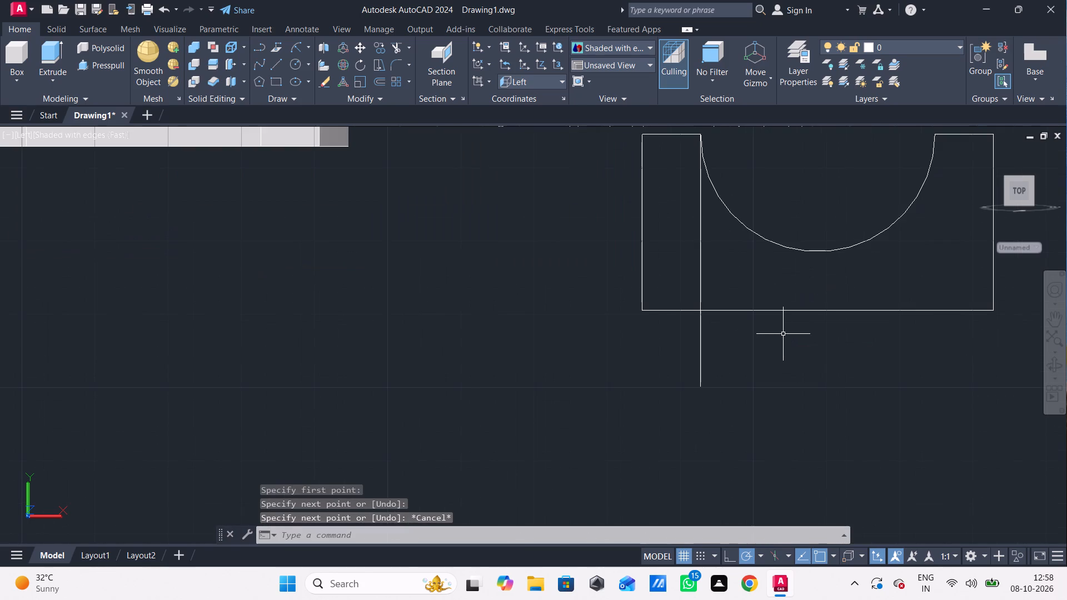
pyautogui.moveTo(780, 336); pyautogui.dragTo(780, 401, button='middle')
pyautogui.press('l')
pyautogui.press('Return')
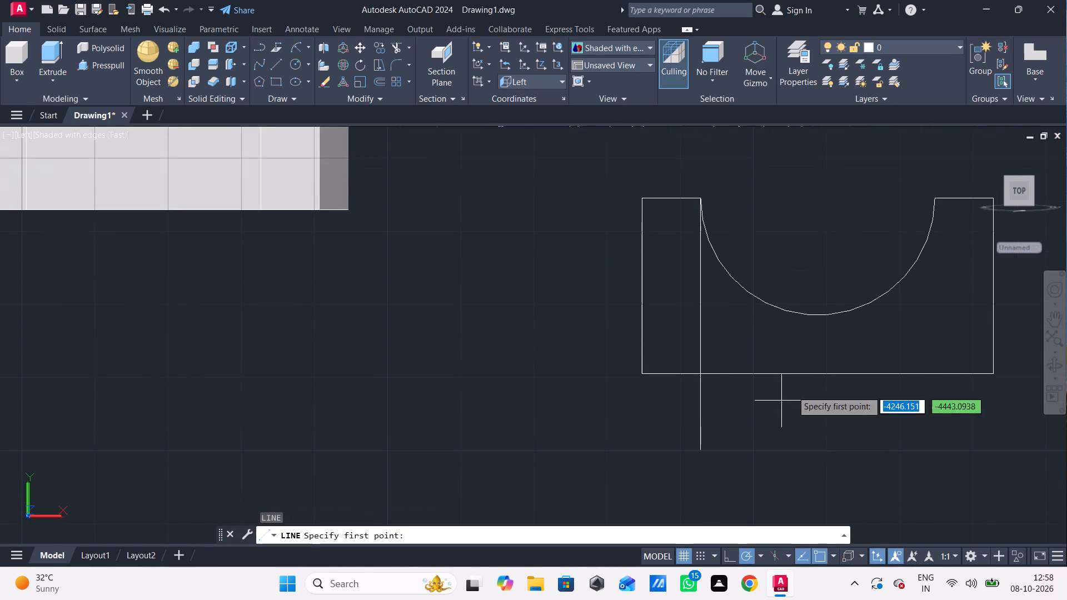
pyautogui.click(936, 199)
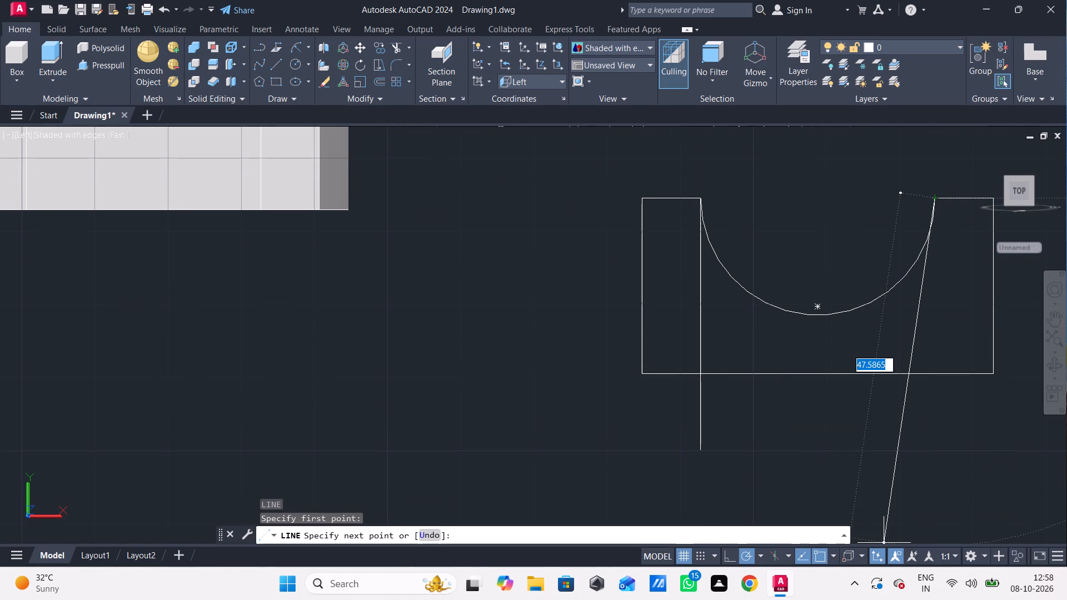
pyautogui.click(728, 552)
pyautogui.click(878, 432)
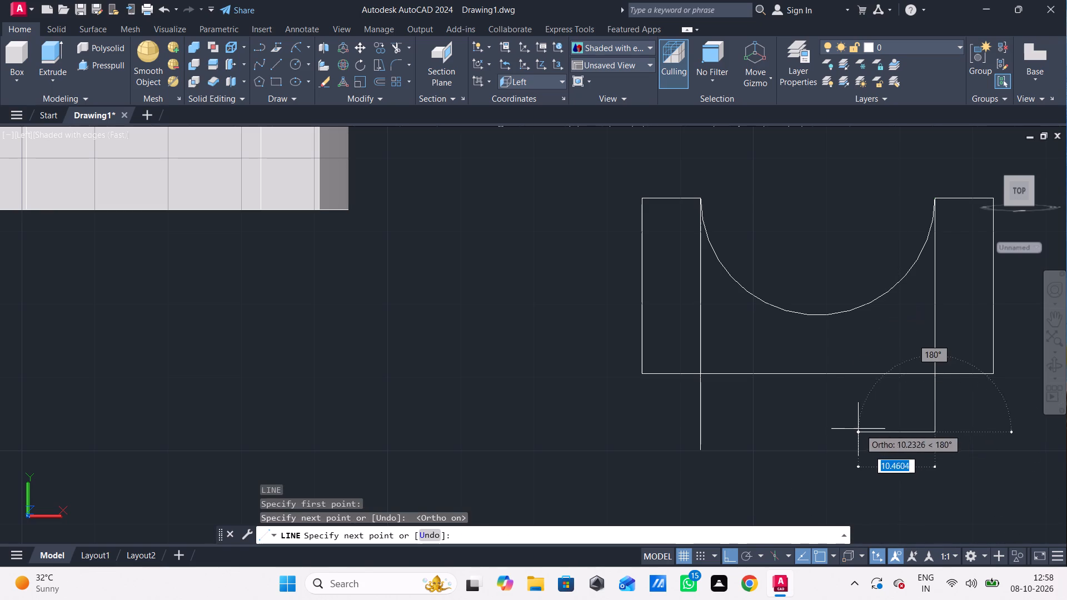
pyautogui.press('Escape')
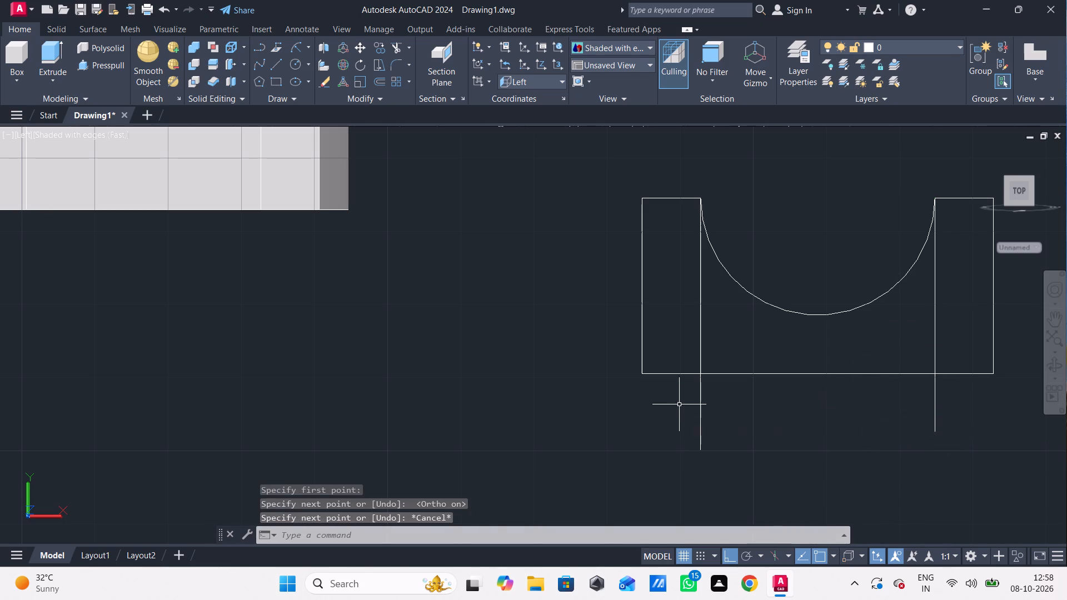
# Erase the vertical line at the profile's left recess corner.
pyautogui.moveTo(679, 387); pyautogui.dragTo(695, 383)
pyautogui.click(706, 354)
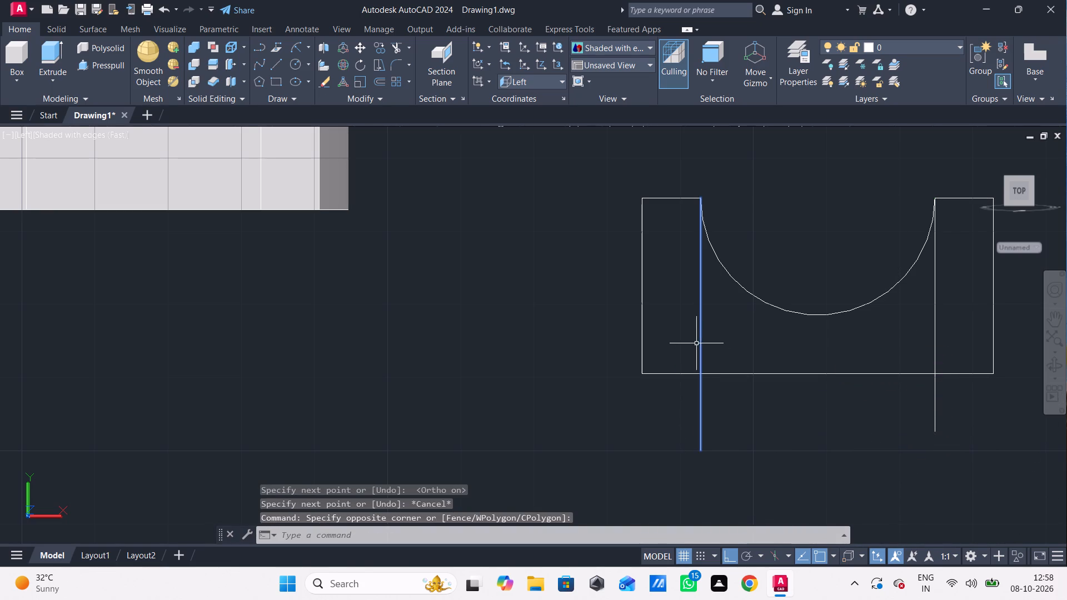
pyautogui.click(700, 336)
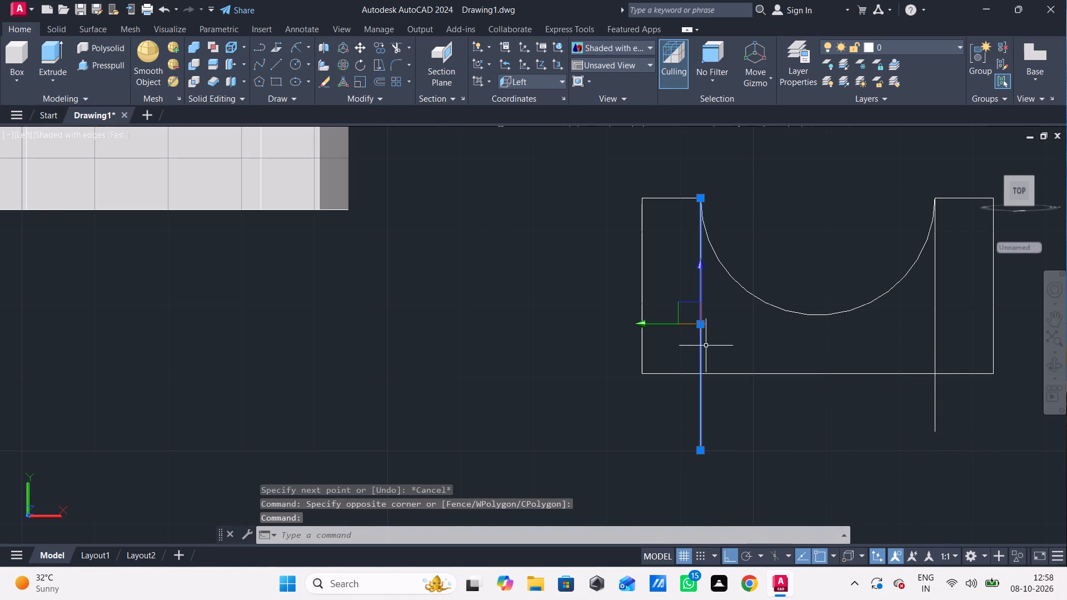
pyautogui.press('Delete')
# Draw an Ortho vertical line from the profile's left recess corner down past its bottom edge.
pyautogui.press('l')
pyautogui.press('Return')
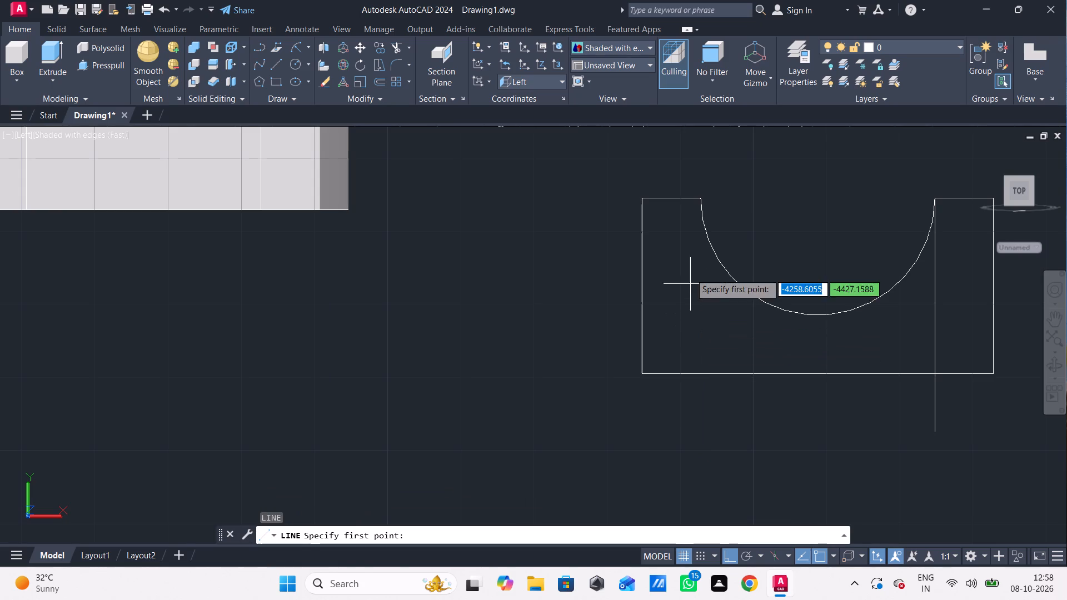
pyautogui.click(702, 201)
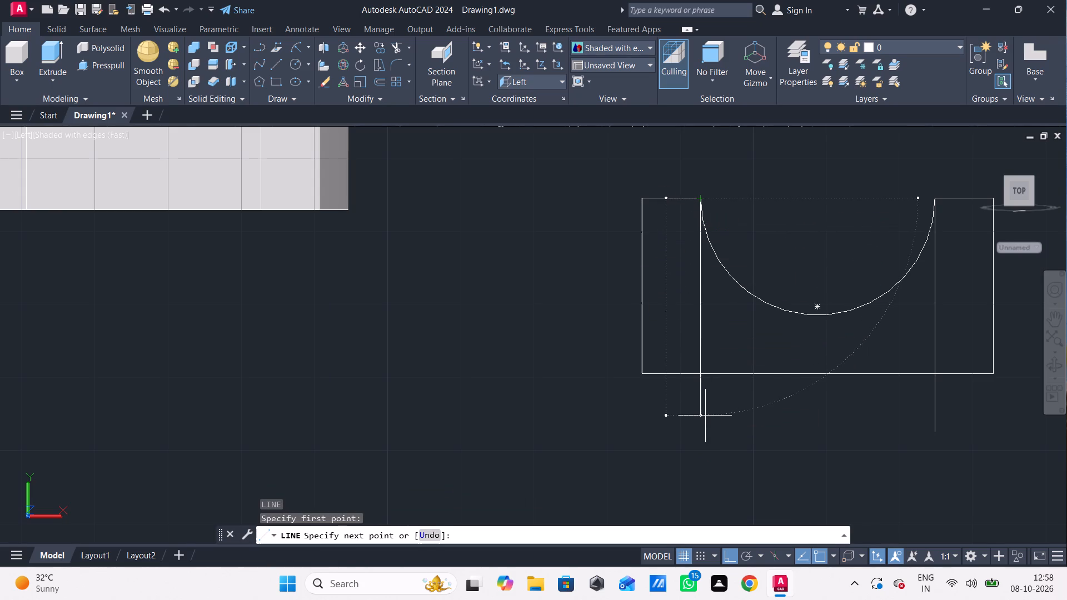
pyautogui.click(705, 415)
pyautogui.press('Escape')
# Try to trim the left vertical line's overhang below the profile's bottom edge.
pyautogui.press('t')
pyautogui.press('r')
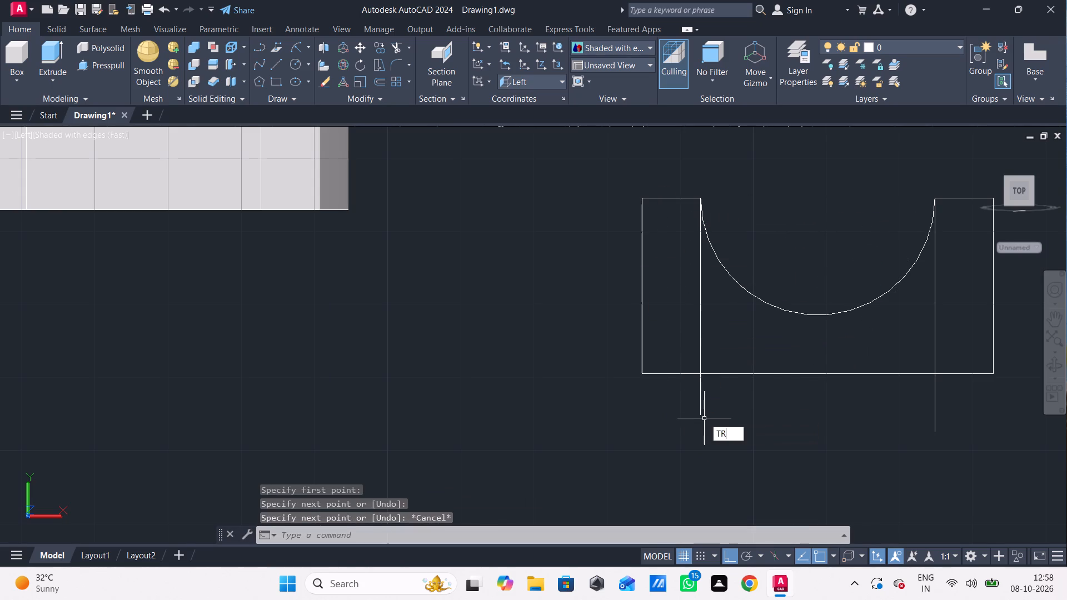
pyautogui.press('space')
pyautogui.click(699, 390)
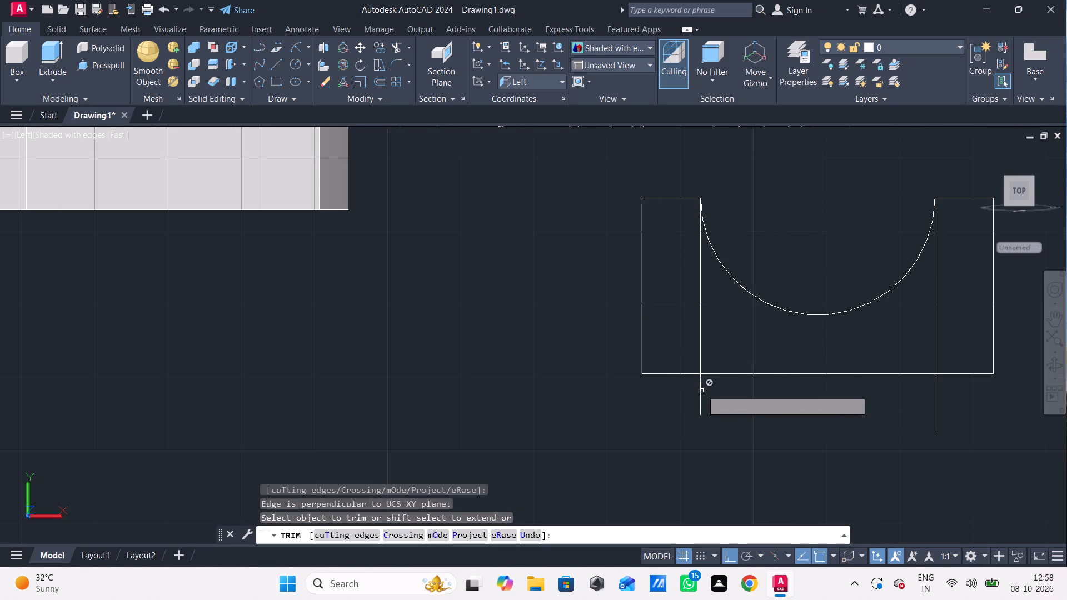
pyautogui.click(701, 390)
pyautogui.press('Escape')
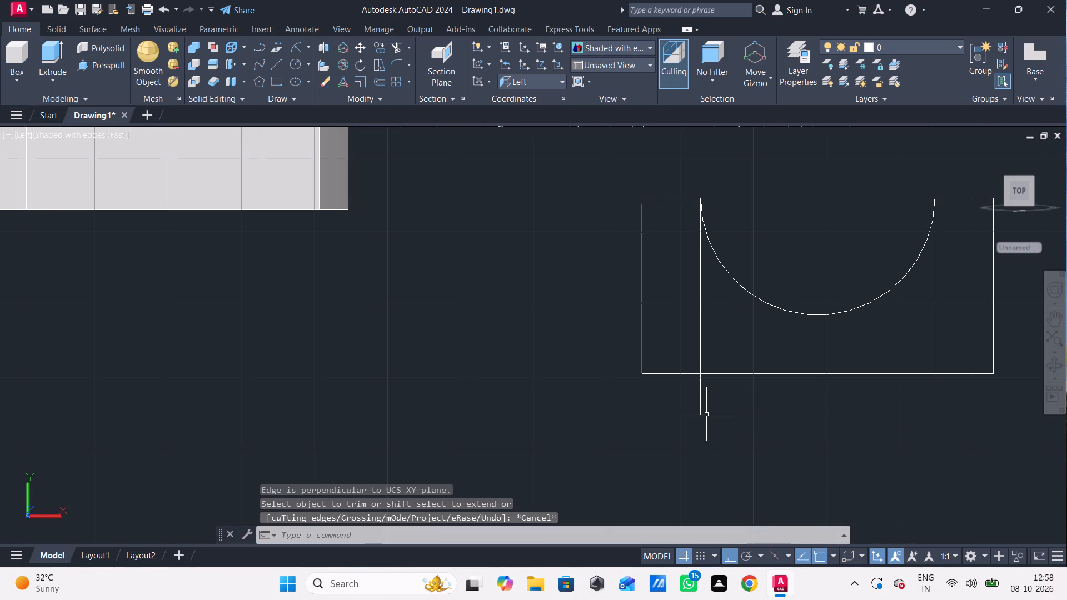
# Stretch the lower ends of both vertical lines up onto the profile's bottom edge.
pyautogui.click(701, 413)
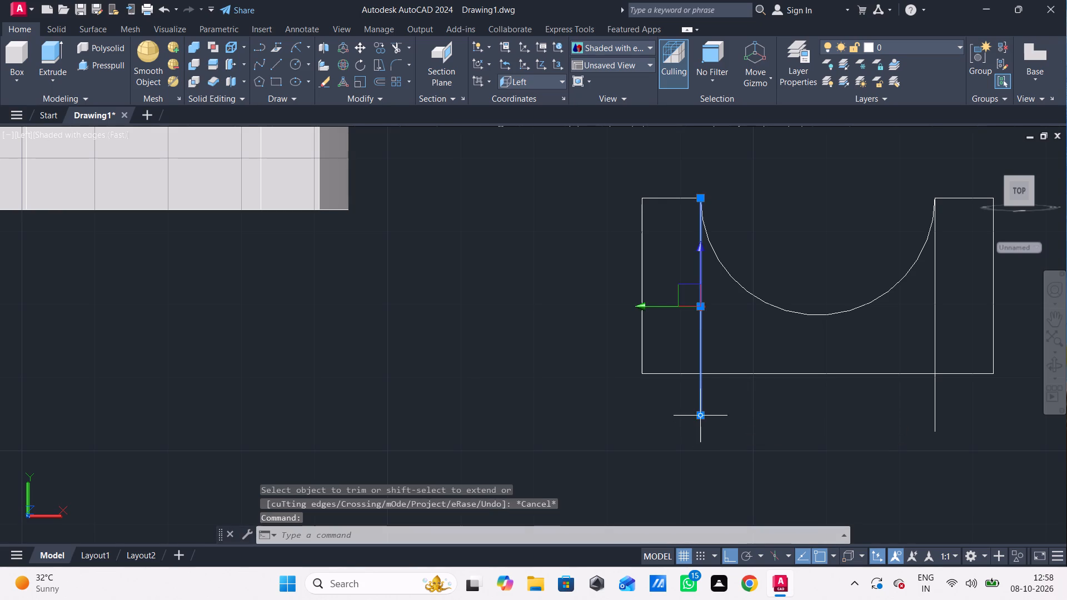
pyautogui.click(700, 414)
pyautogui.click(700, 375)
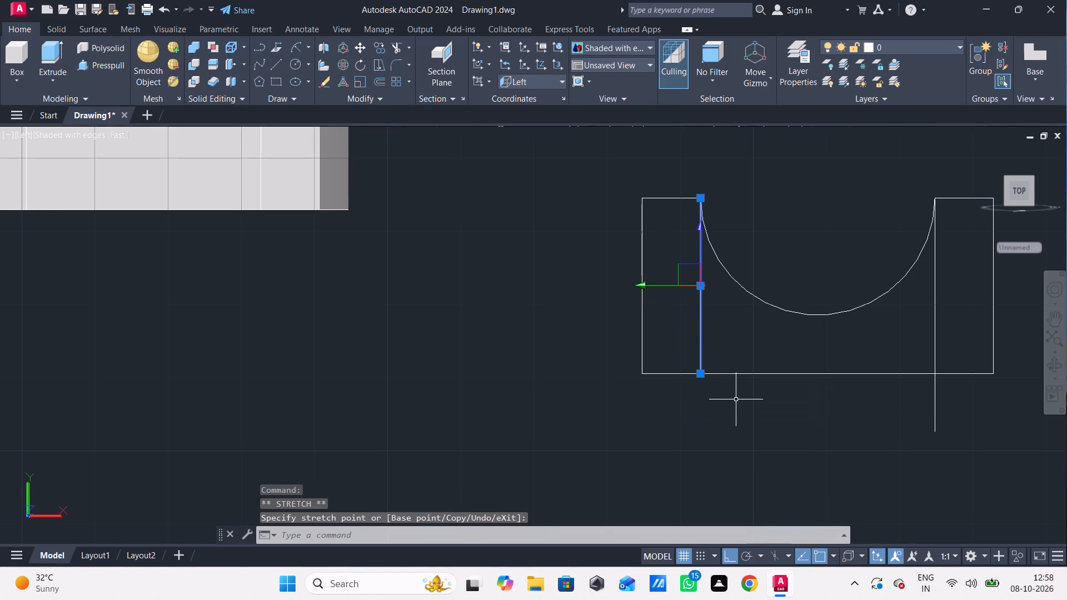
pyautogui.press('Escape')
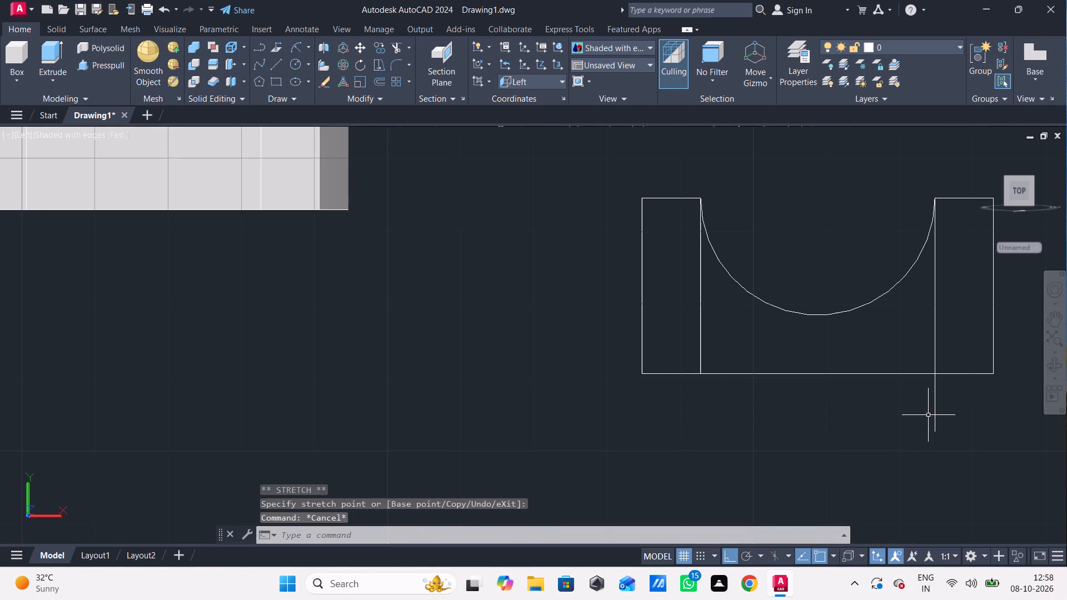
pyautogui.click(934, 405)
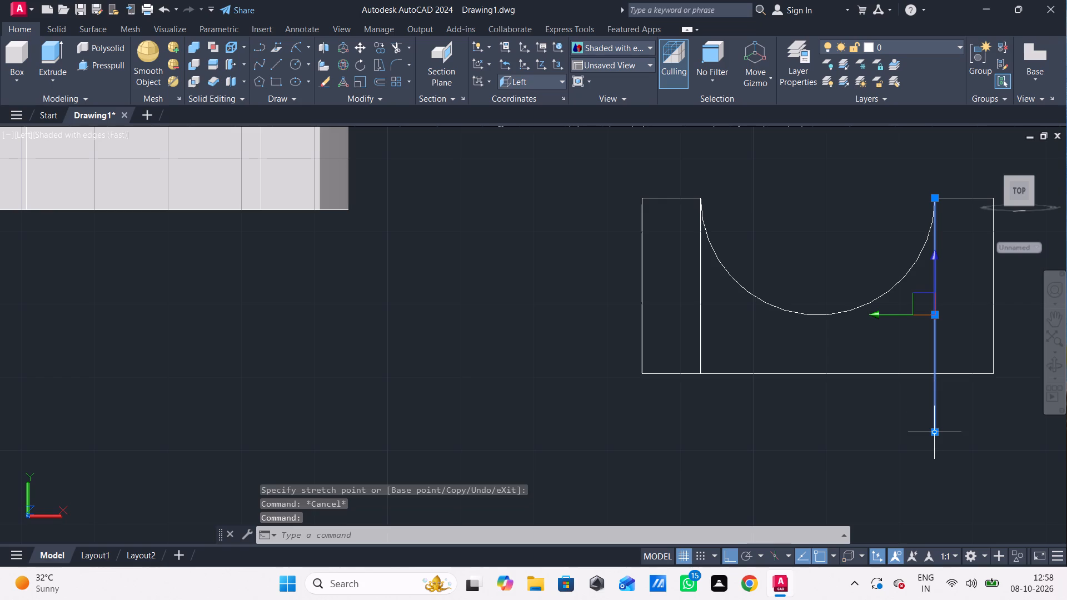
pyautogui.click(935, 431)
pyautogui.click(935, 372)
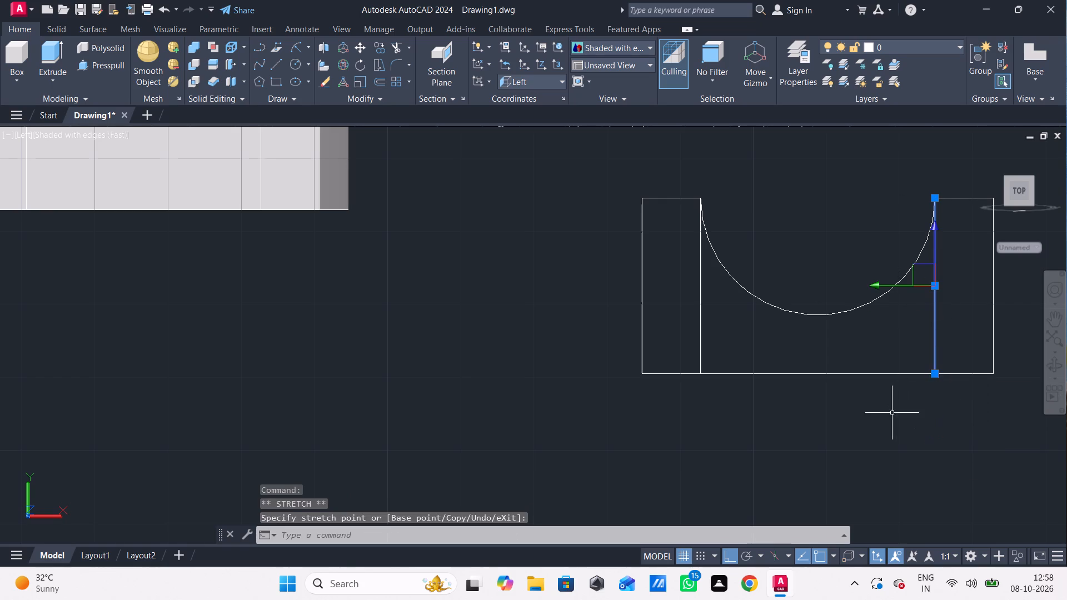
pyautogui.press('Escape')
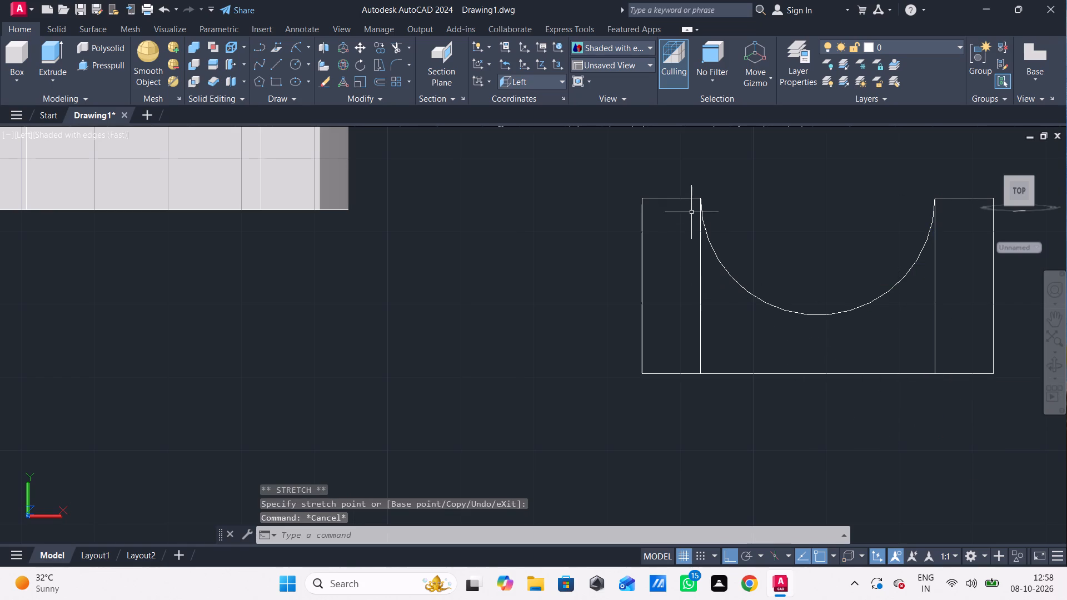
# Explode the recessed profile outline into separate segments.
pyautogui.click(686, 197)
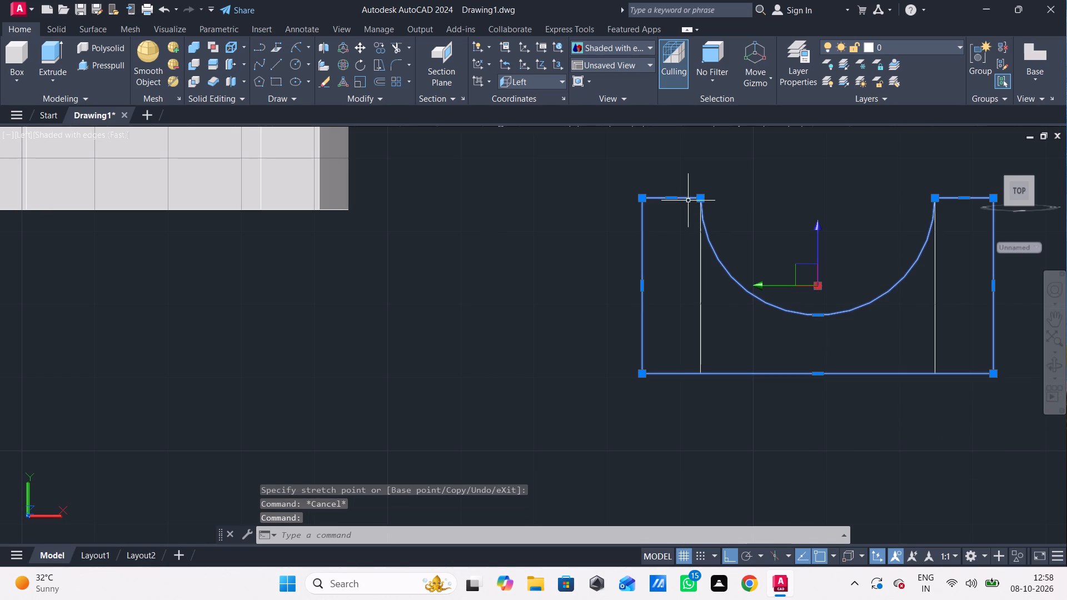
pyautogui.press('x')
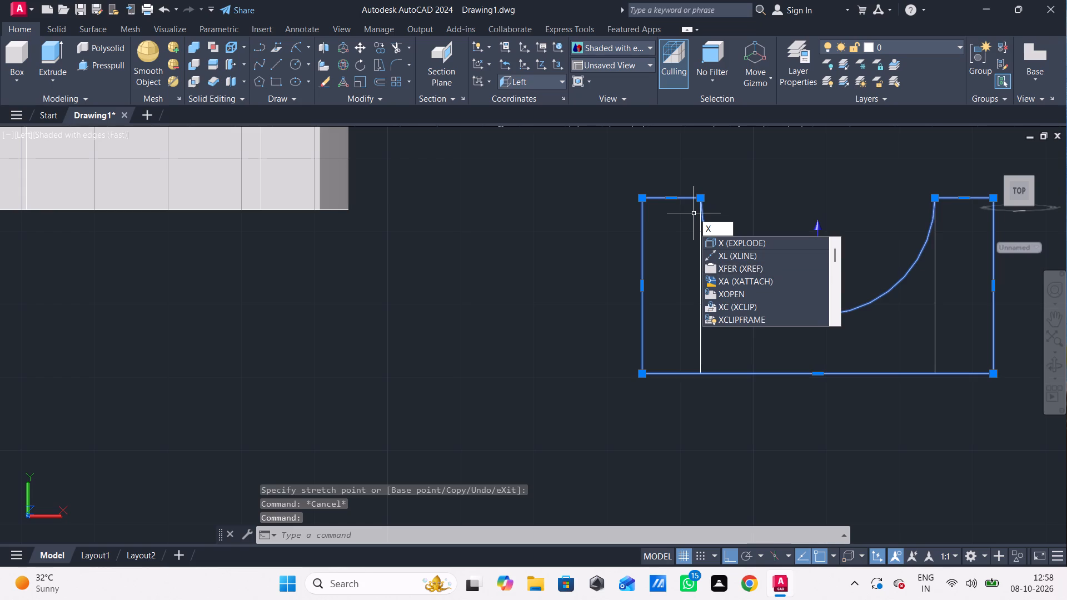
pyautogui.click(730, 247)
# Erase the profile's two short top edges, both outer side edges and the long bottom edge, keeping the arc and inner vertical lines.
pyautogui.click(680, 199)
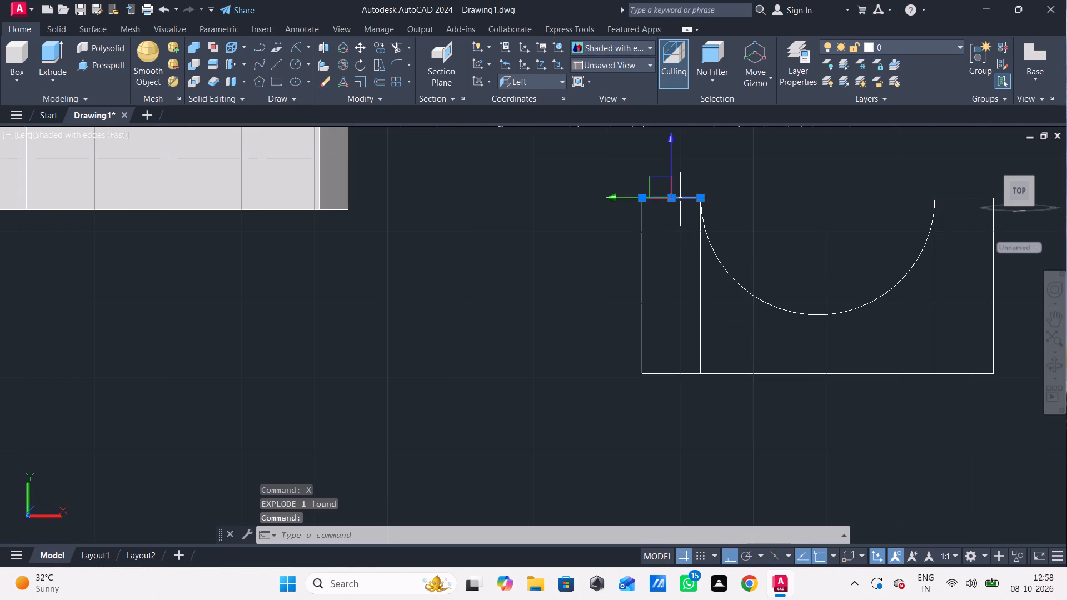
pyautogui.click(643, 254)
pyautogui.click(673, 373)
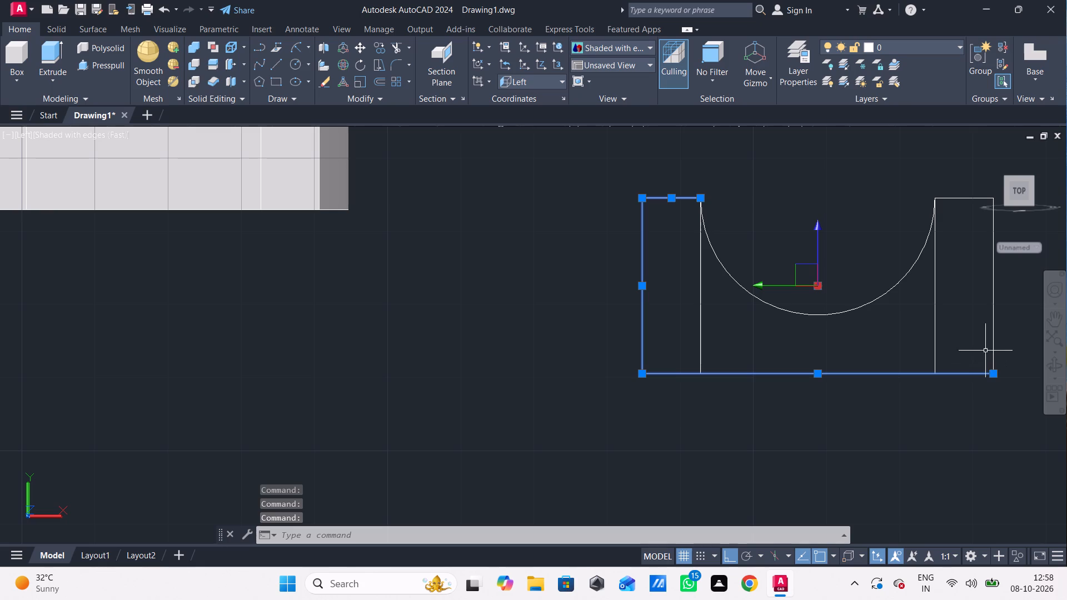
pyautogui.click(993, 332)
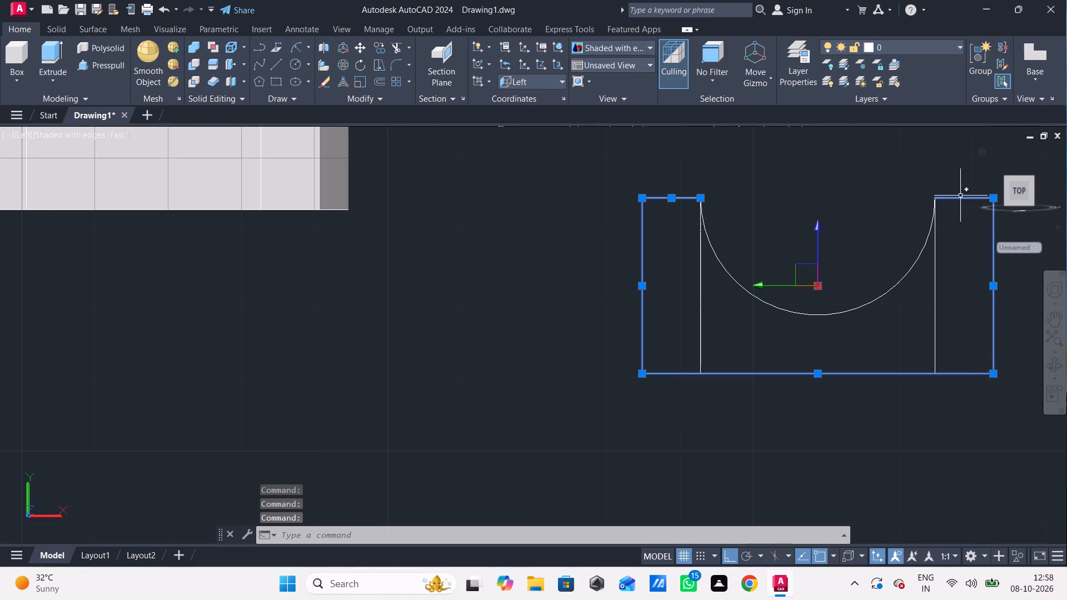
pyautogui.click(960, 195)
pyautogui.press('Delete')
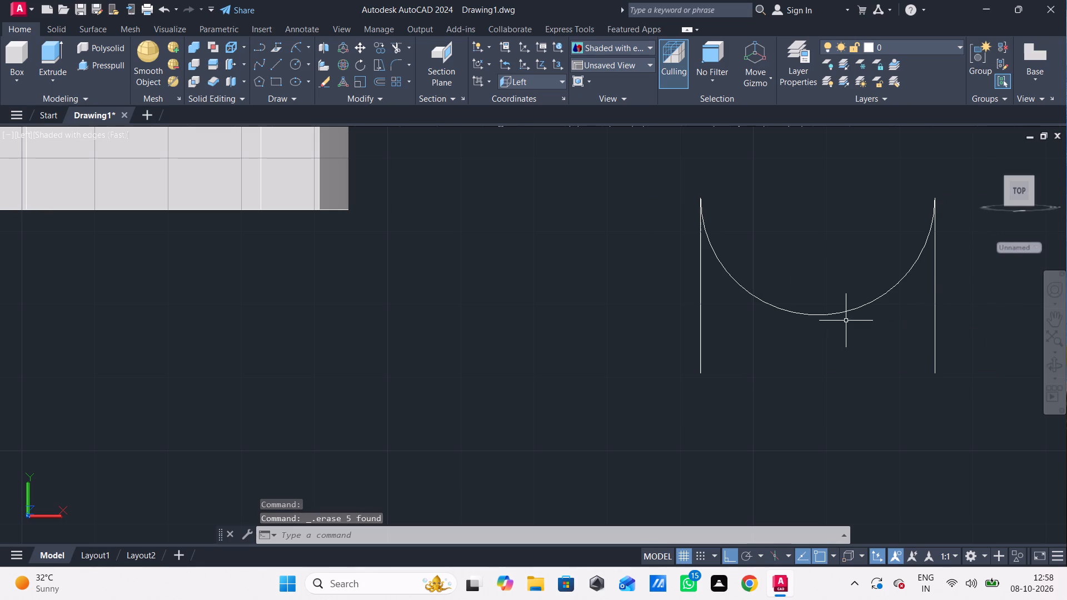
# Join the recess arc and the two vertical lines at its ends into one polyline.
pyautogui.click(949, 156)
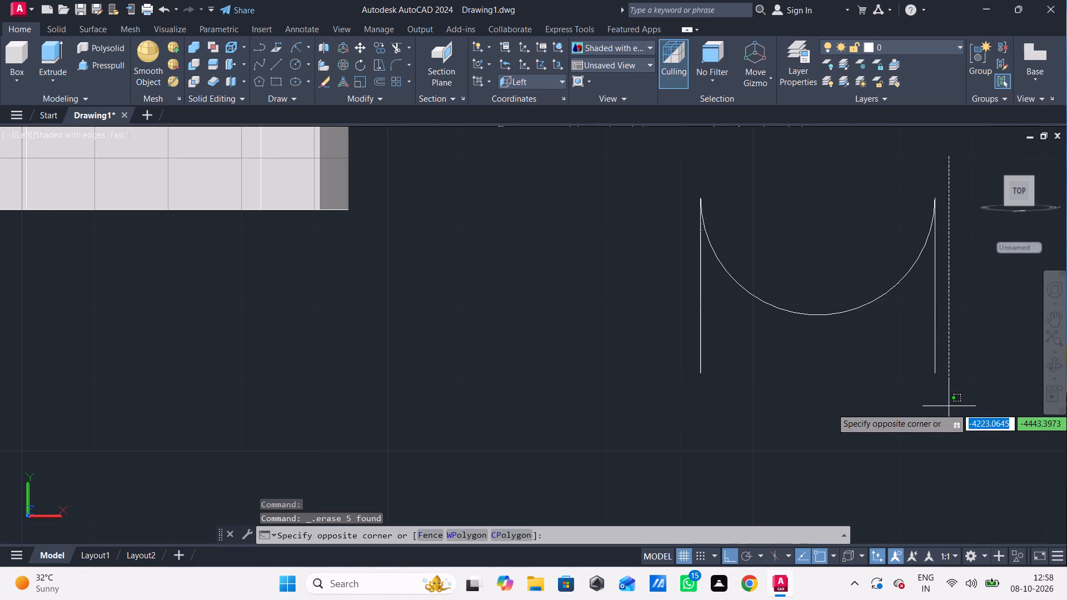
pyautogui.click(640, 439)
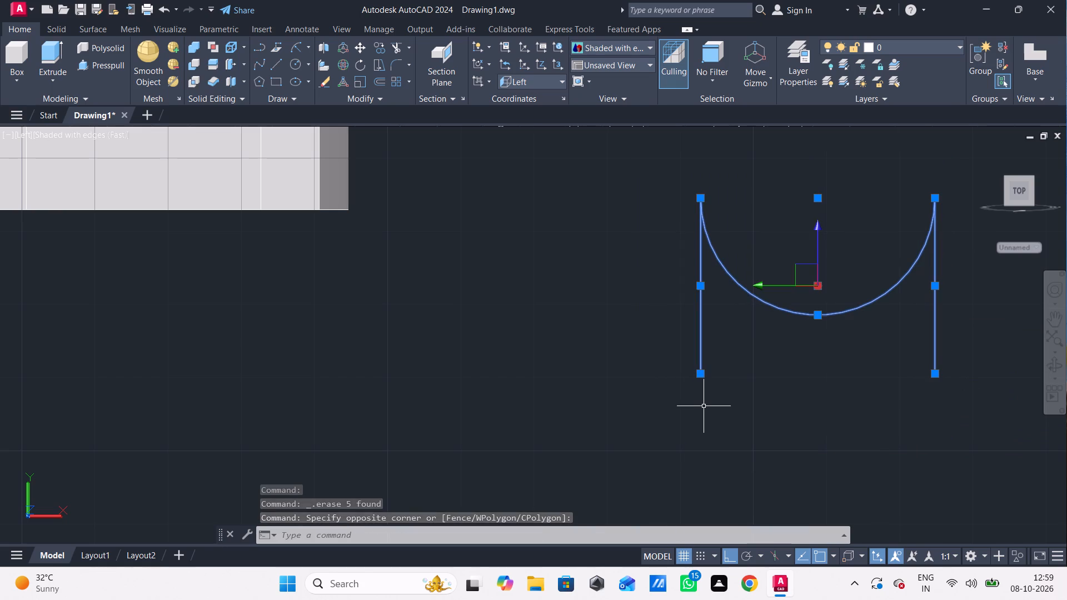
pyautogui.press('j')
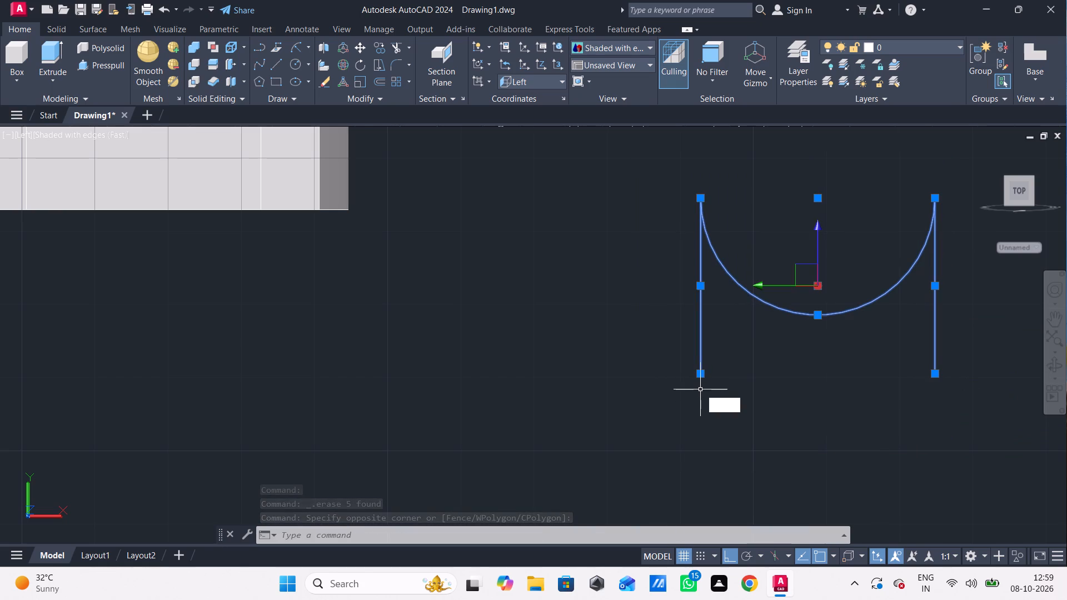
pyautogui.press('Return')
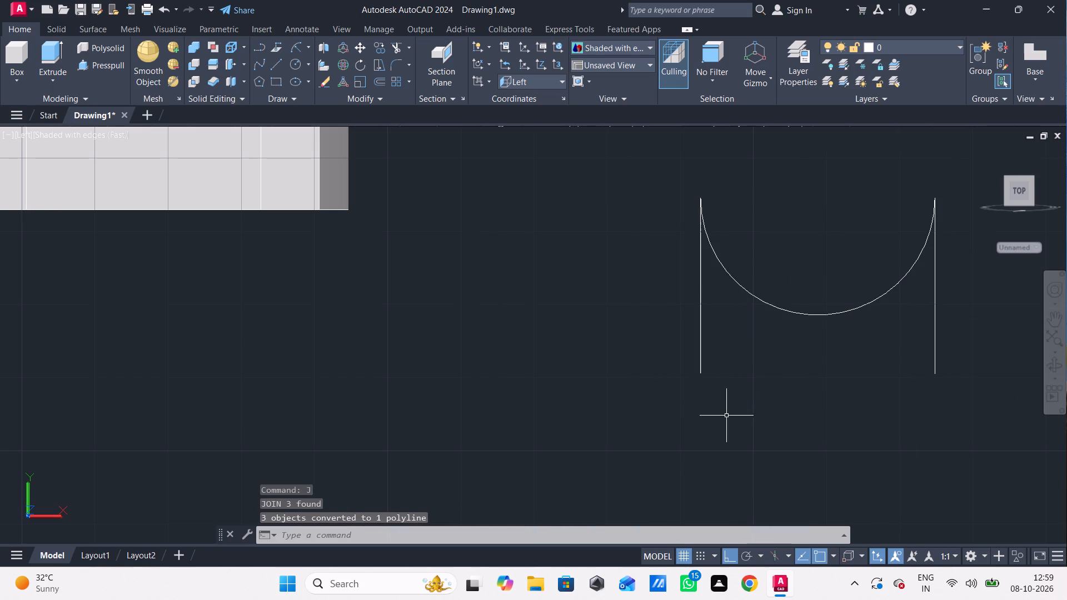
# Draw a 32-long horizontal line connecting the lower ends of the two vertical lines.
pyautogui.press('l')
pyautogui.press('Return')
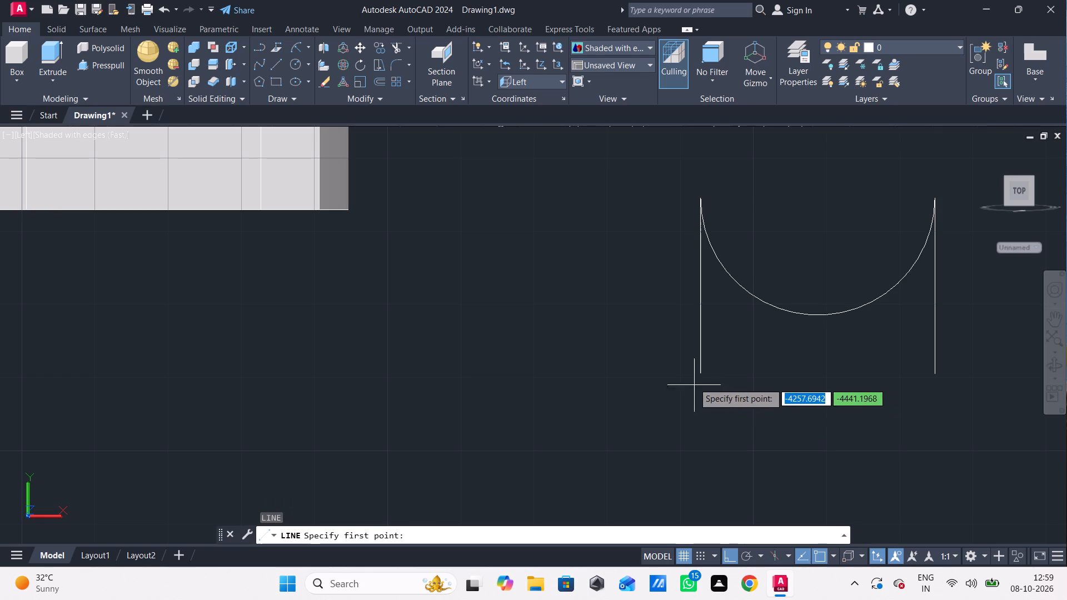
pyautogui.click(701, 372)
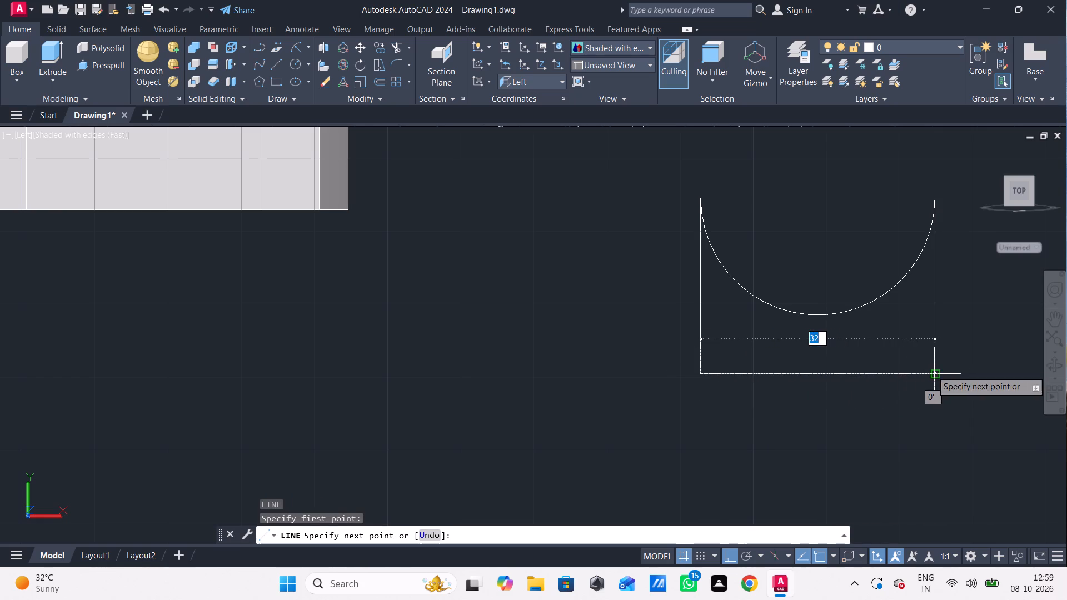
pyautogui.click(931, 371)
pyautogui.press('Escape')
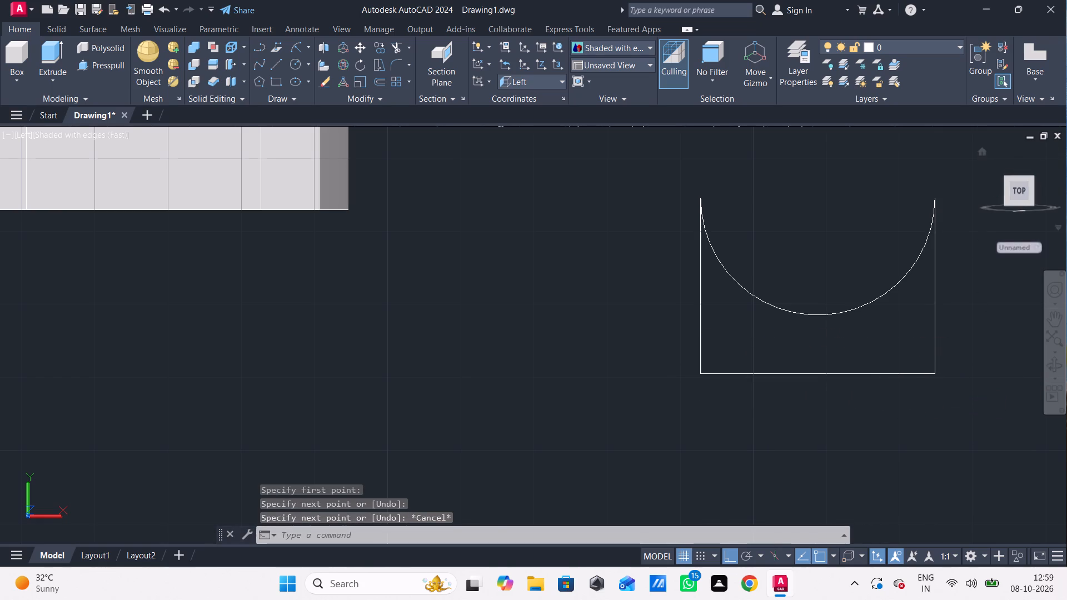
# Join the new bottom line with the arc-and-verticals polyline to close the profile.
pyautogui.moveTo(956, 177); pyautogui.dragTo(956, 187)
pyautogui.click(670, 442)
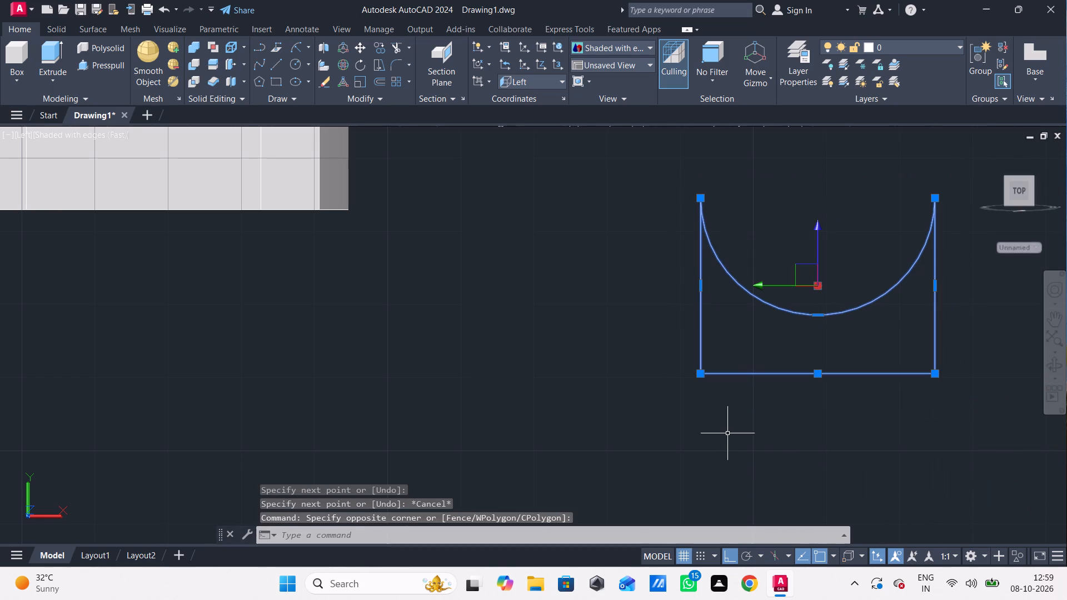
pyautogui.press('j')
pyautogui.click(767, 459)
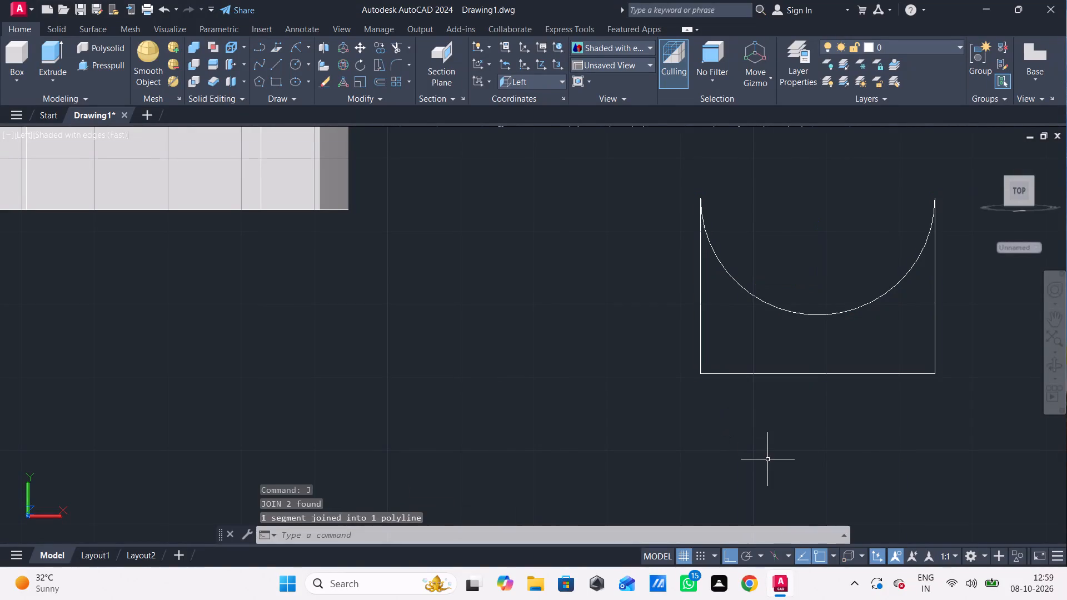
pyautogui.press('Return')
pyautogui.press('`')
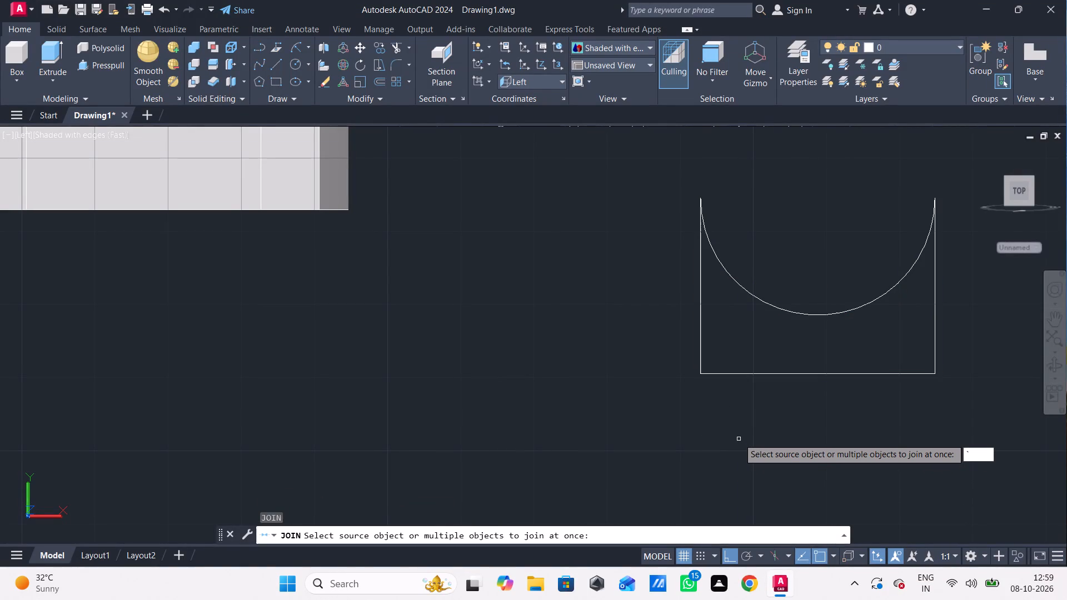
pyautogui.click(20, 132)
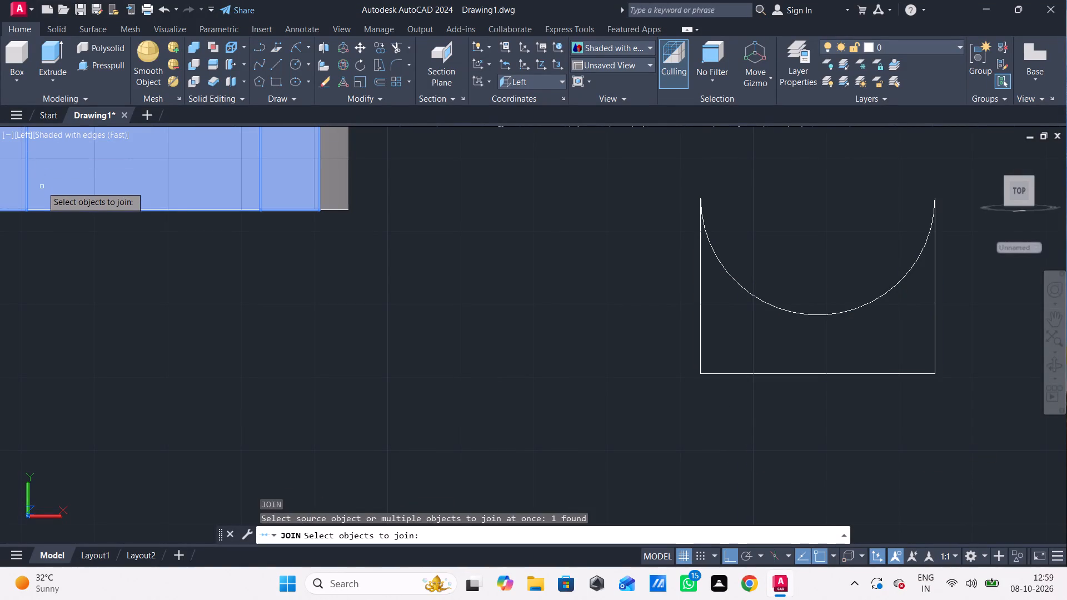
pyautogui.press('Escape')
# In the SW Isometric view, move the closed profile with Ortho along the negative Z axis to just in front of the slotted arm.
pyautogui.click(12, 134)
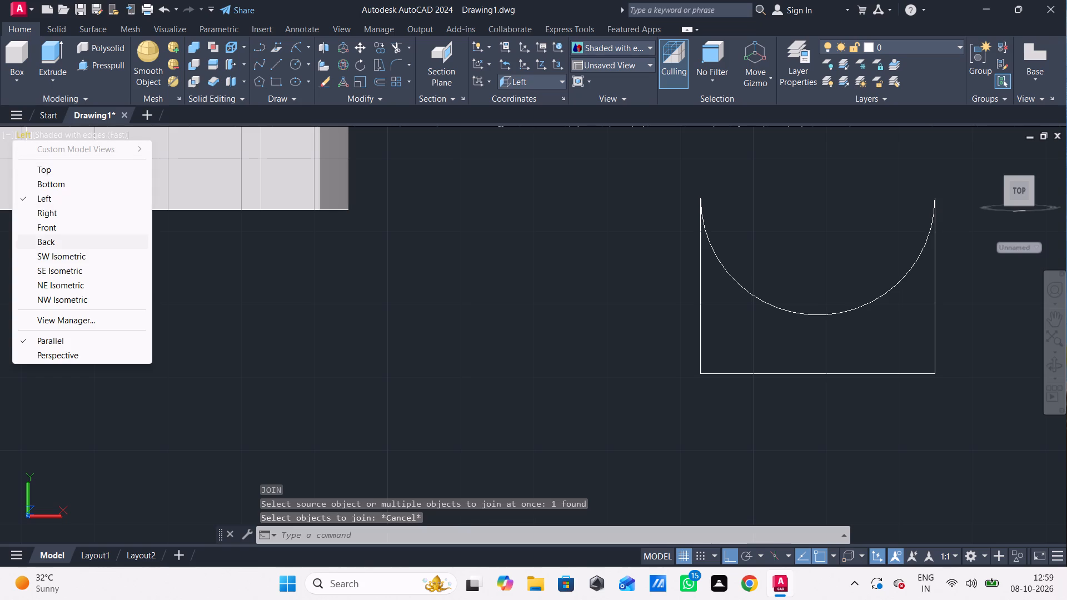
pyautogui.click(45, 258)
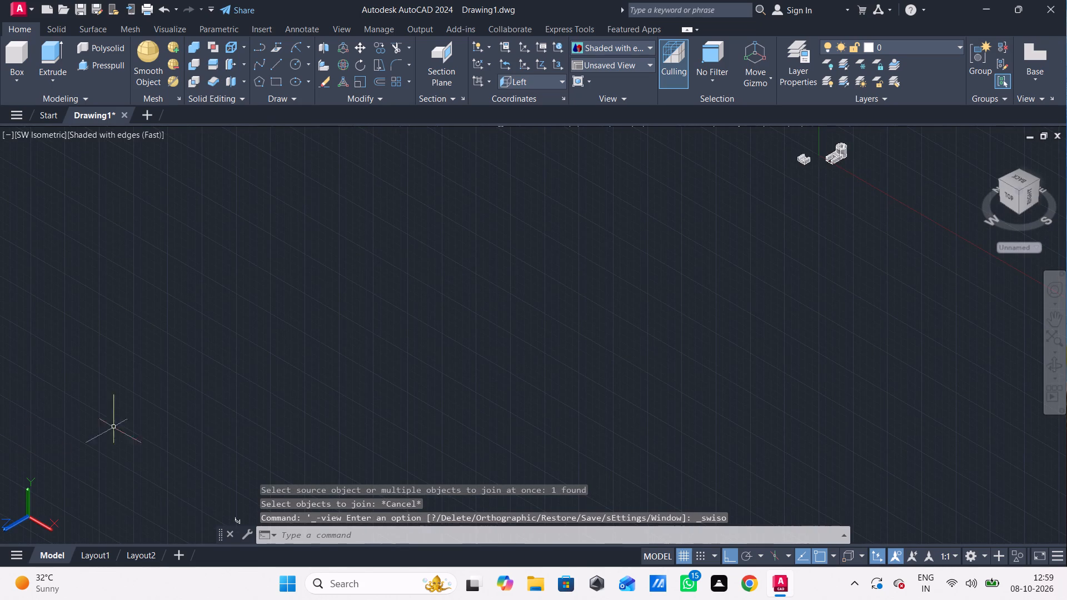
pyautogui.scroll(-1, 182, 430)
pyautogui.scroll(1, 180, 438)
pyautogui.moveTo(187, 438); pyautogui.dragTo(201, 404, button='middle')
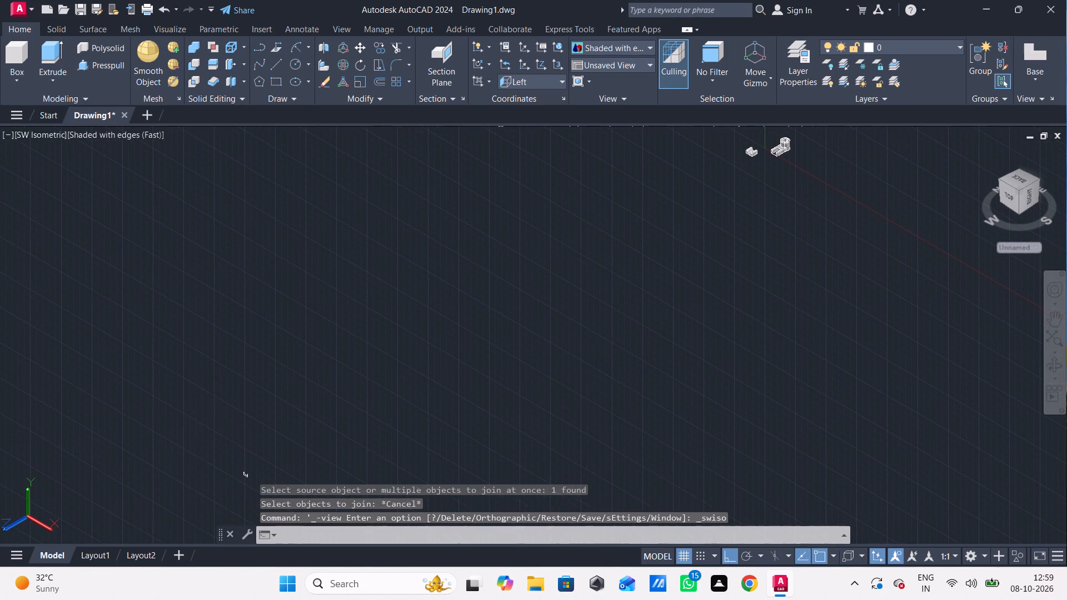
pyautogui.scroll(2, 255, 466)
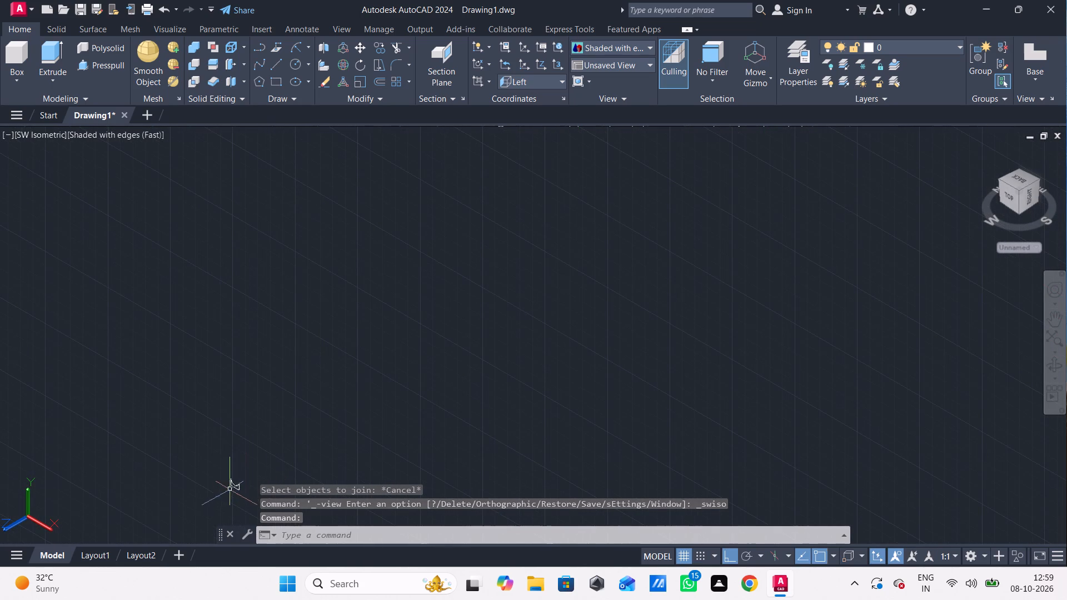
pyautogui.click(233, 483)
pyautogui.press('m')
pyautogui.press('space')
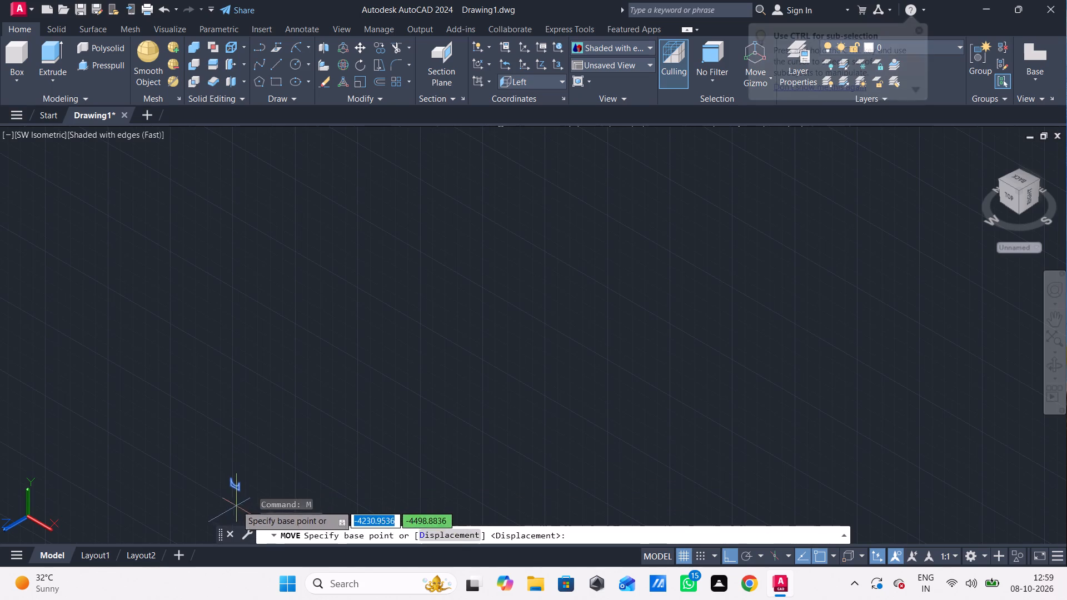
pyautogui.click(233, 486)
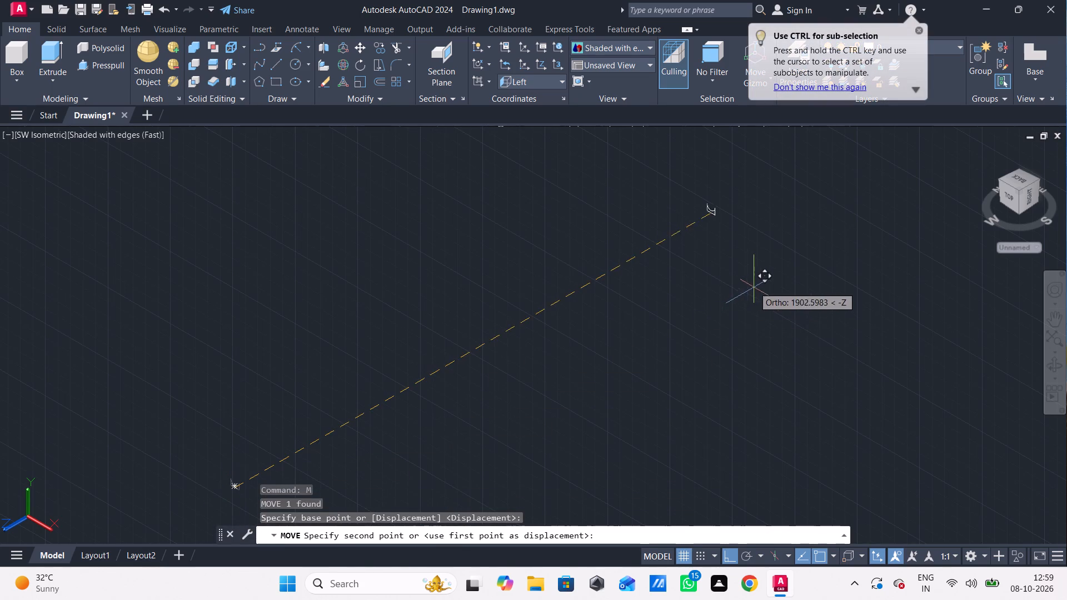
pyautogui.moveTo(749, 301); pyautogui.dragTo(382, 448, button='middle')
pyautogui.scroll(-2, 403, 408)
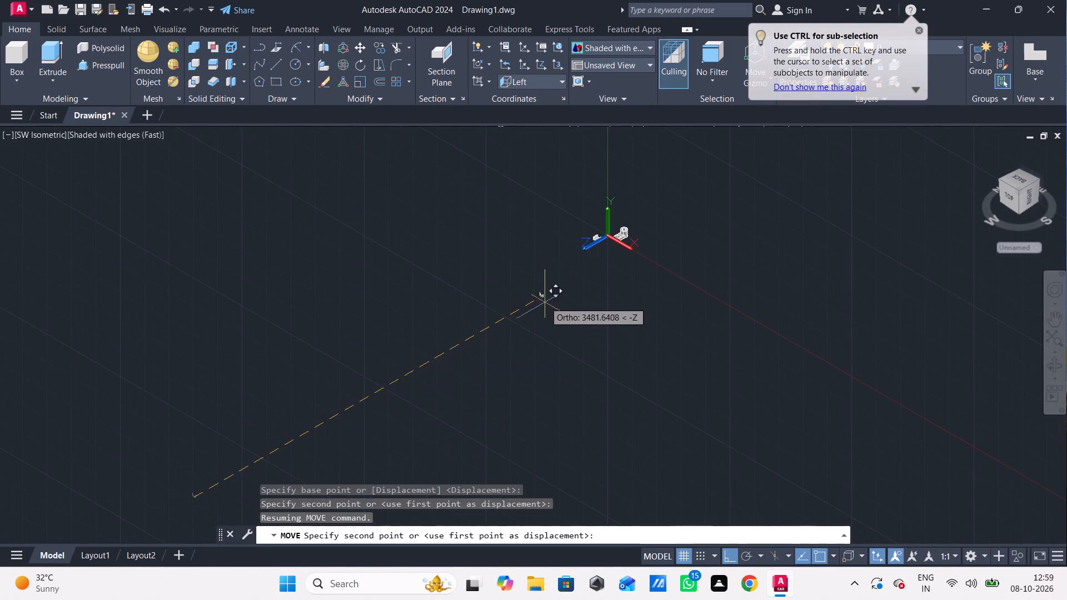
pyautogui.click(613, 247)
# Move the closed profile with Ortho along the negative X axis into the gap between the recessed block and the slotted arm.
pyautogui.scroll(3, 617, 283)
pyautogui.moveTo(627, 289); pyautogui.dragTo(621, 326, button='middle')
pyautogui.scroll(1, 627, 297)
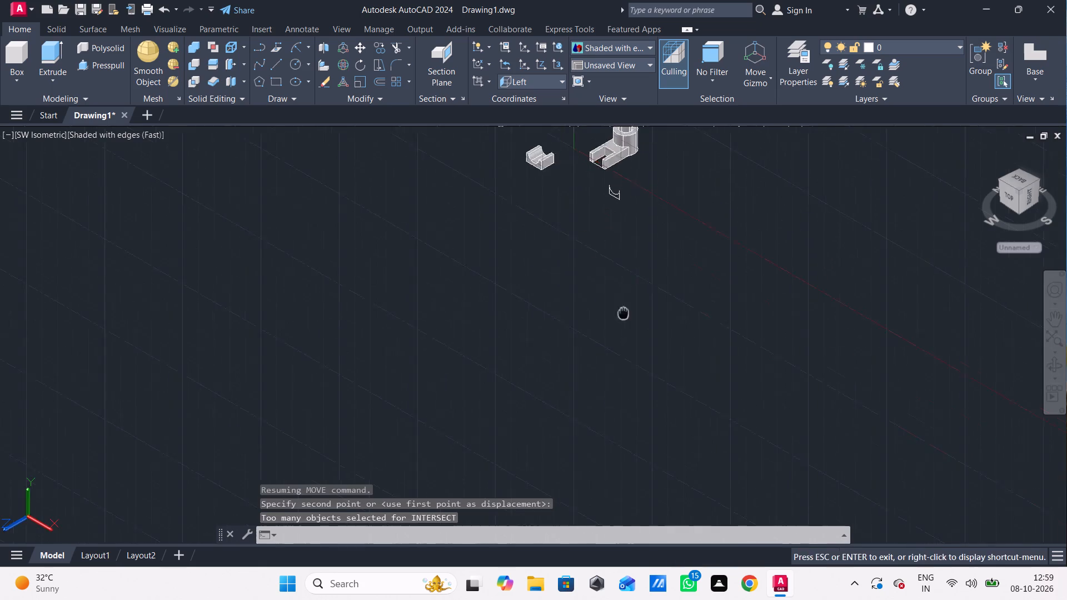
pyautogui.moveTo(621, 326); pyautogui.dragTo(603, 476, button='middle')
pyautogui.scroll(2, 572, 392)
pyautogui.moveTo(583, 389); pyautogui.dragTo(583, 459, button='middle')
pyautogui.scroll(2, 611, 419)
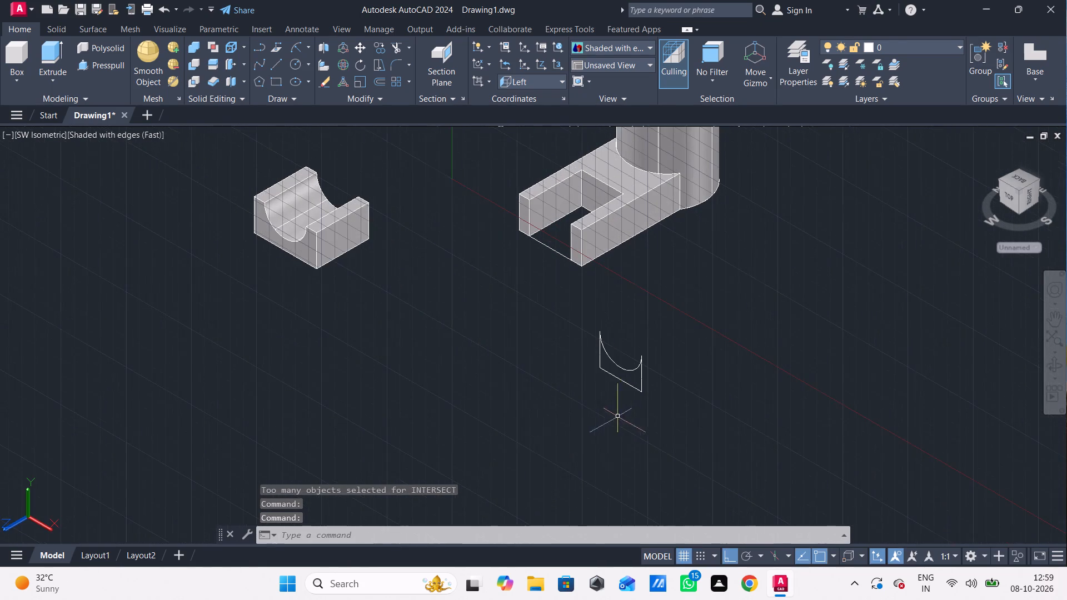
pyautogui.moveTo(624, 405); pyautogui.dragTo(625, 432, button='middle')
pyautogui.scroll(3, 611, 411)
pyautogui.middleClick(611, 403)
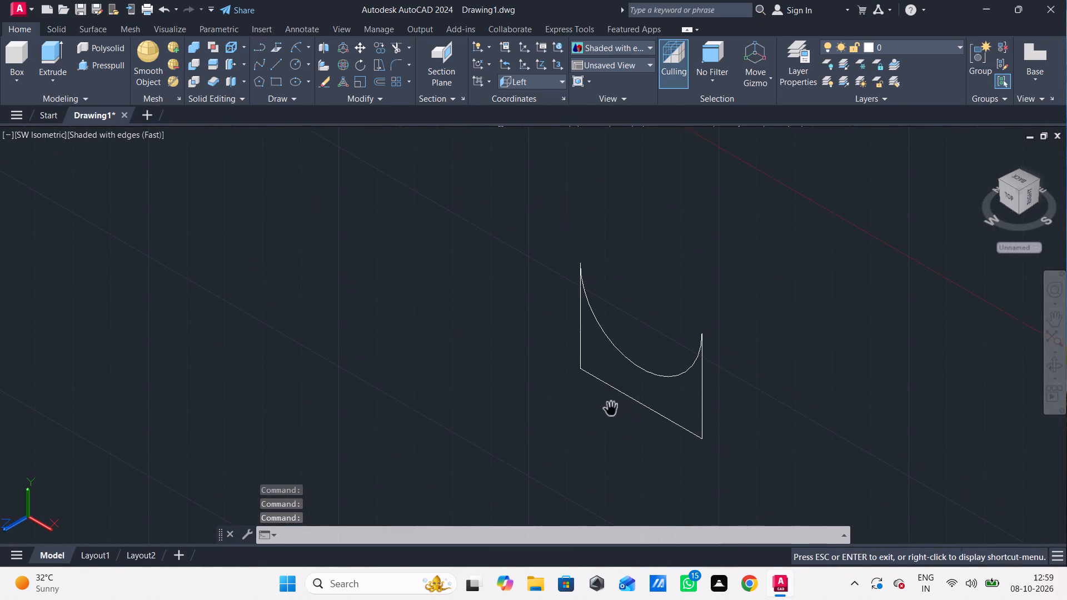
pyautogui.click(625, 362)
pyautogui.click(629, 359)
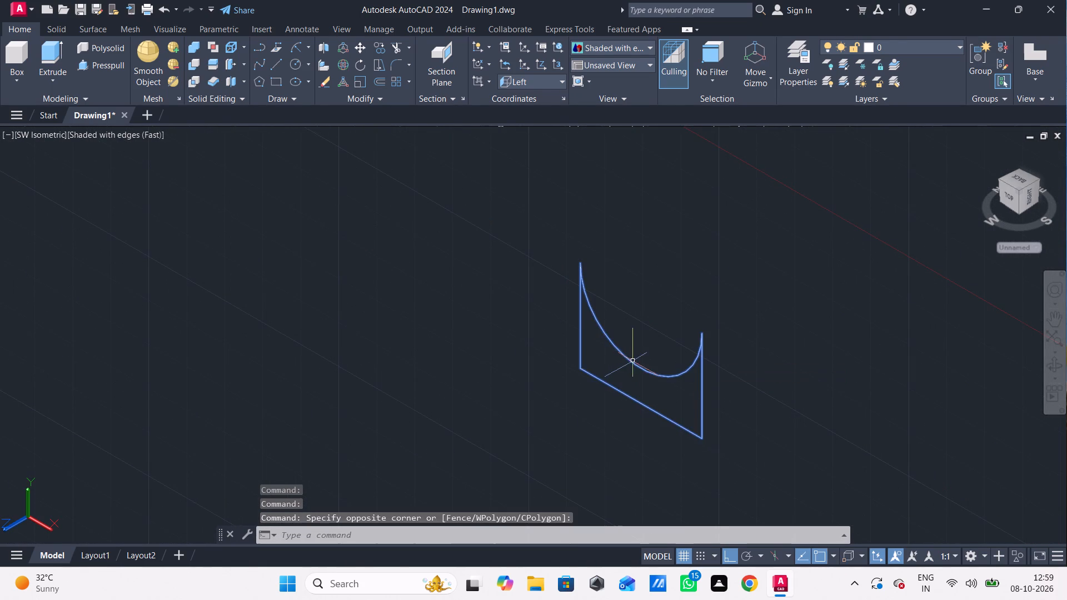
pyautogui.click(632, 360)
pyautogui.press('m')
pyautogui.press('space')
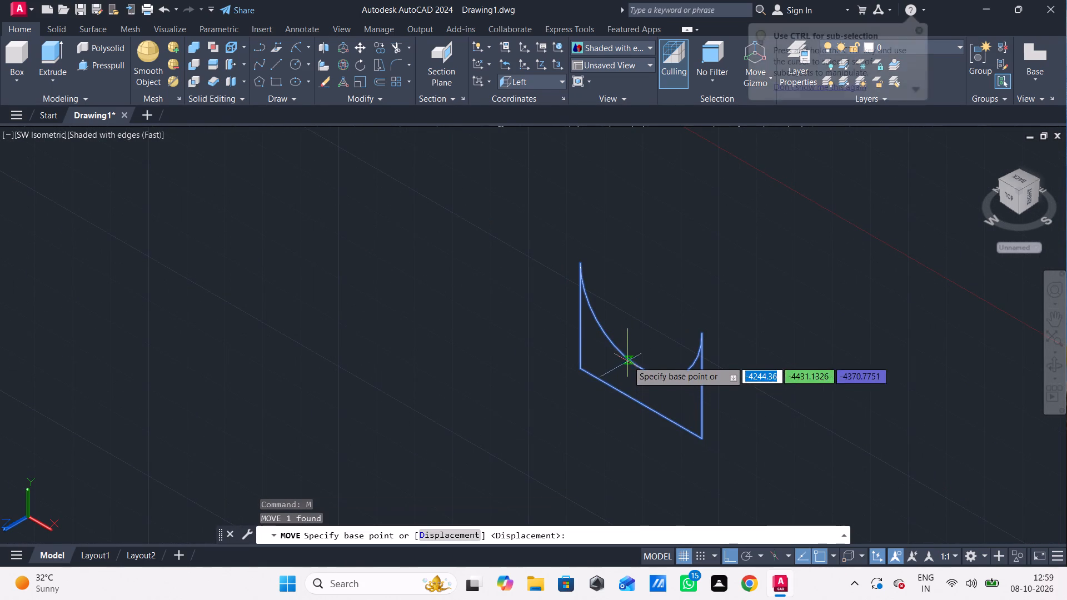
pyautogui.moveTo(639, 374); pyautogui.dragTo(632, 374)
pyautogui.scroll(-2, 505, 292)
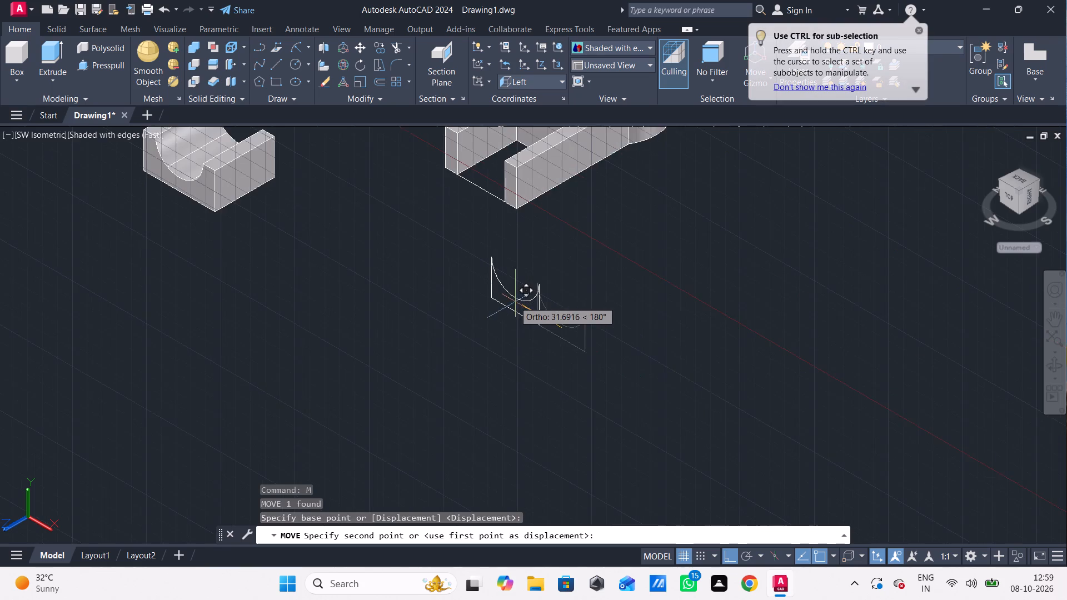
pyautogui.moveTo(515, 301); pyautogui.dragTo(515, 362, button='middle')
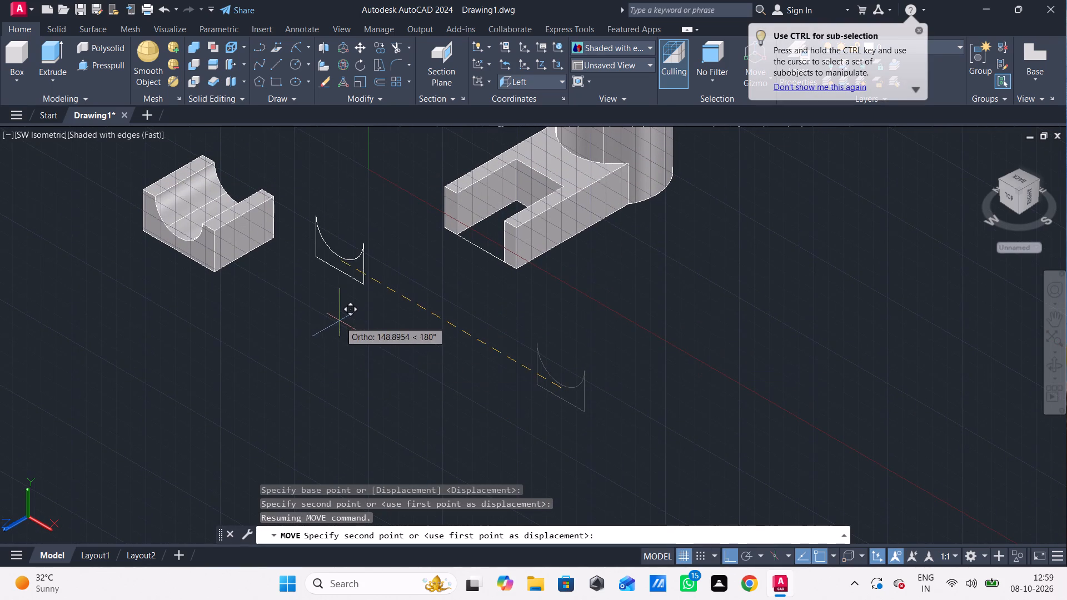
pyautogui.click(367, 355)
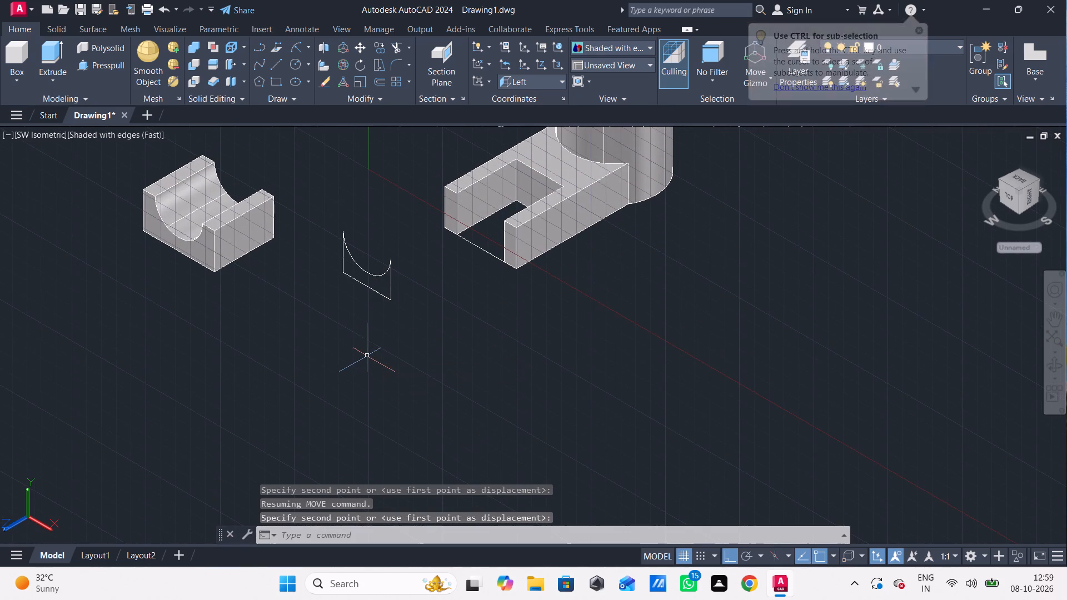
# Turn on polar tracking in place of Ortho.
pyautogui.click(743, 554)
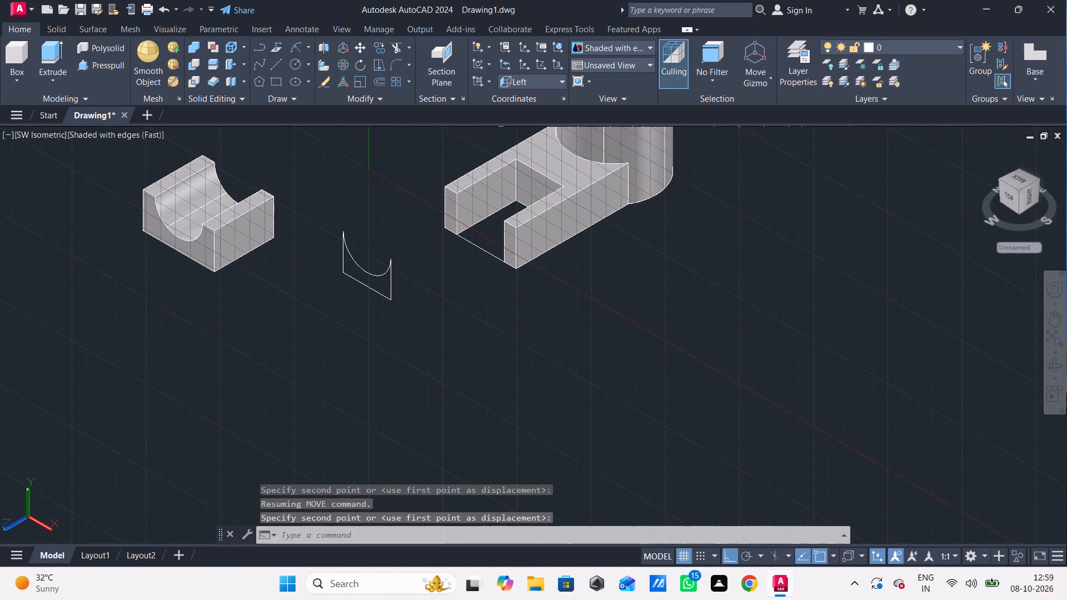
pyautogui.scroll(2, 435, 345)
pyautogui.moveTo(440, 337); pyautogui.dragTo(463, 513, button='middle')
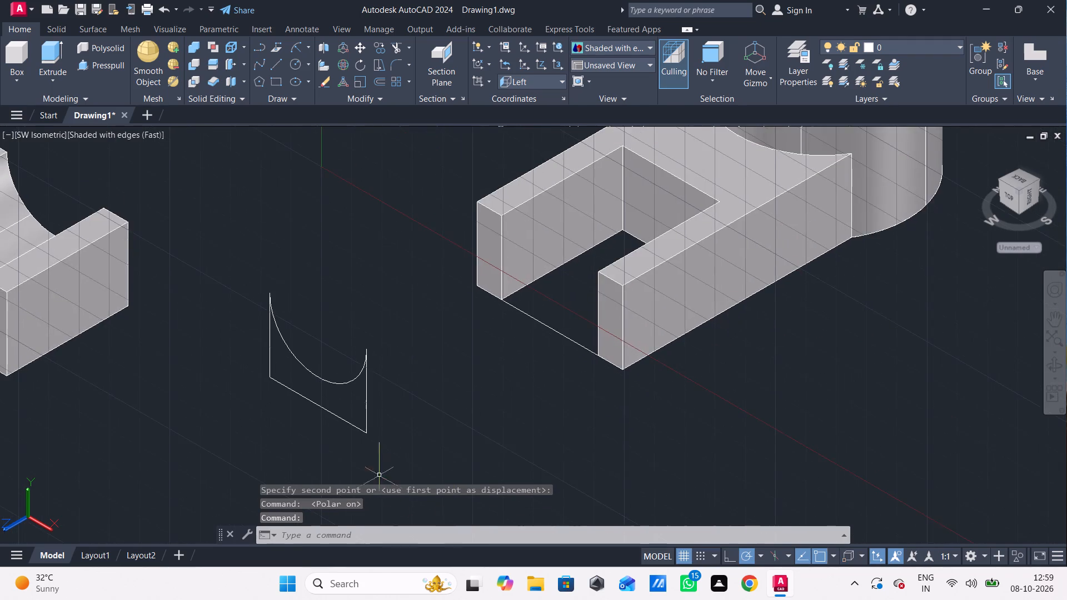
pyautogui.scroll(1, 376, 446)
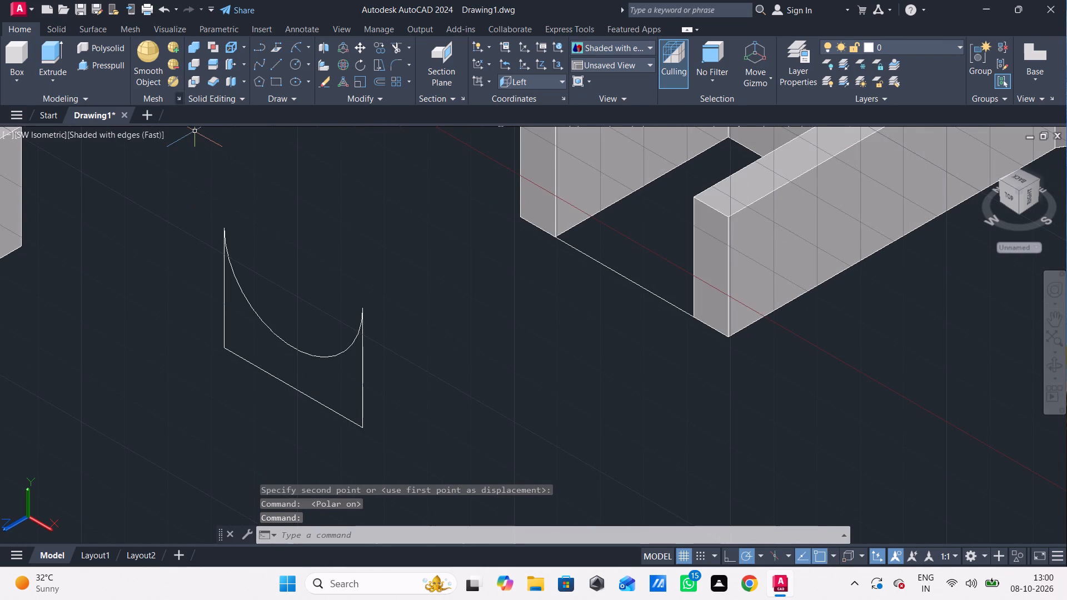
# Presspull the closed arc-topped profile by 40 to create a solid with a concave top.
pyautogui.press('t')
pyautogui.press('BackSpace')
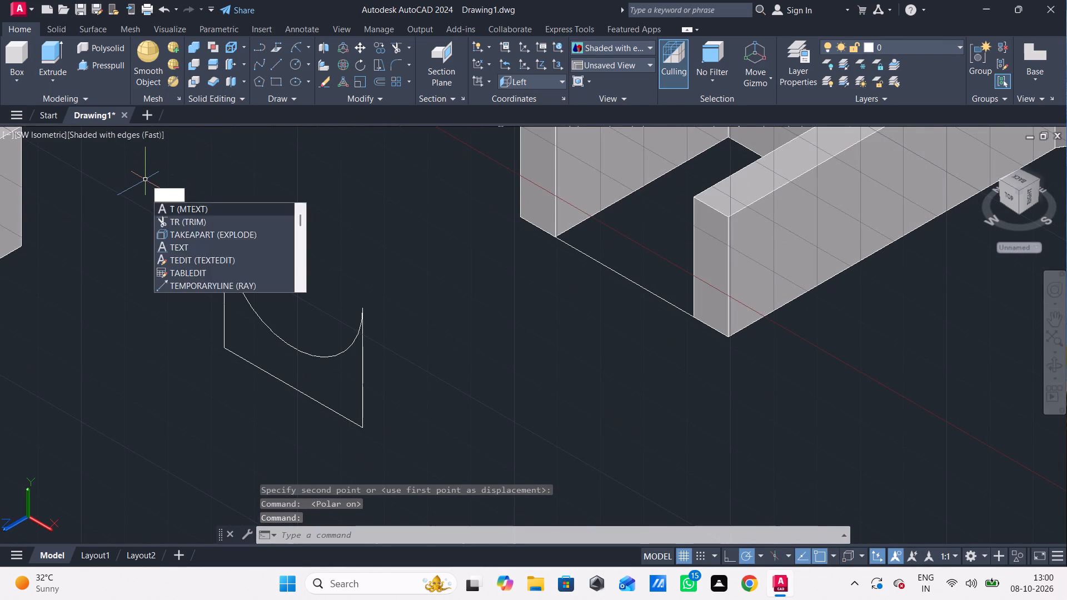
pyautogui.press('p')
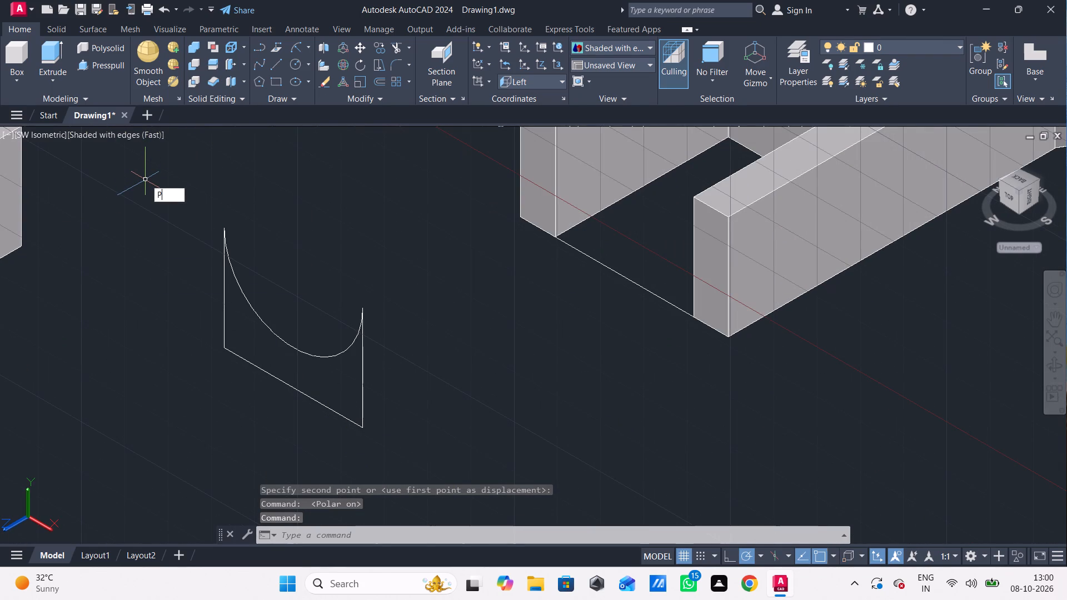
pyautogui.press('r')
pyautogui.press('e')
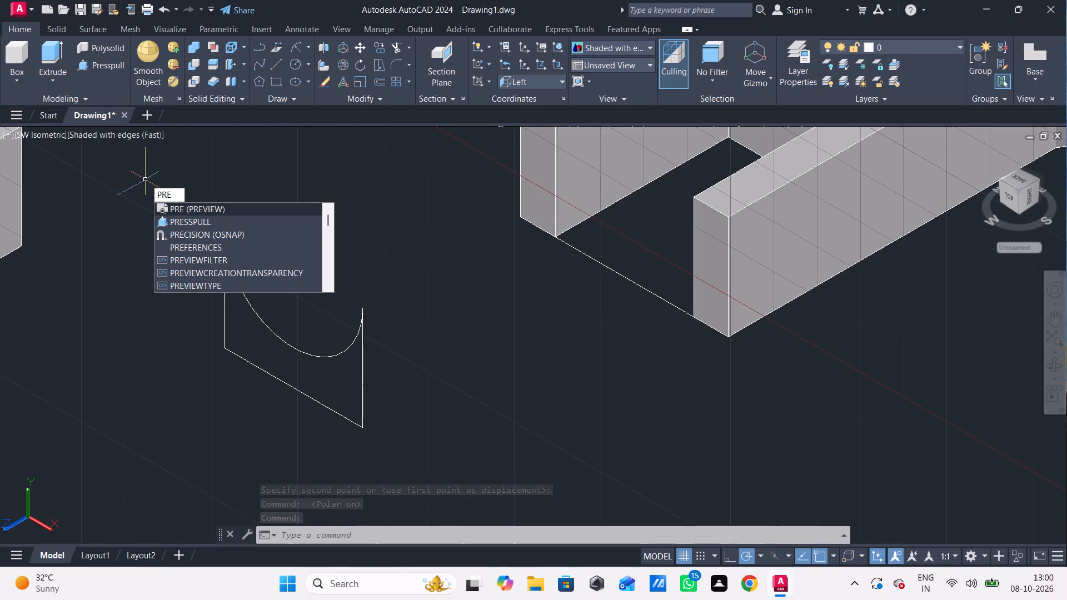
pyautogui.click(169, 221)
pyautogui.click(227, 337)
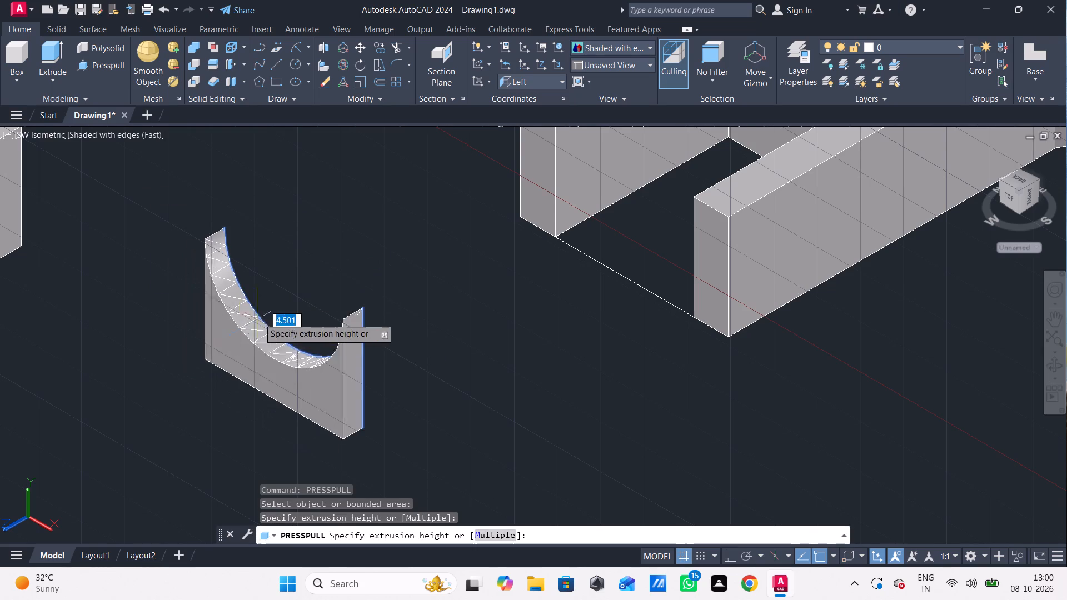
pyautogui.write('40')
pyautogui.press('Return')
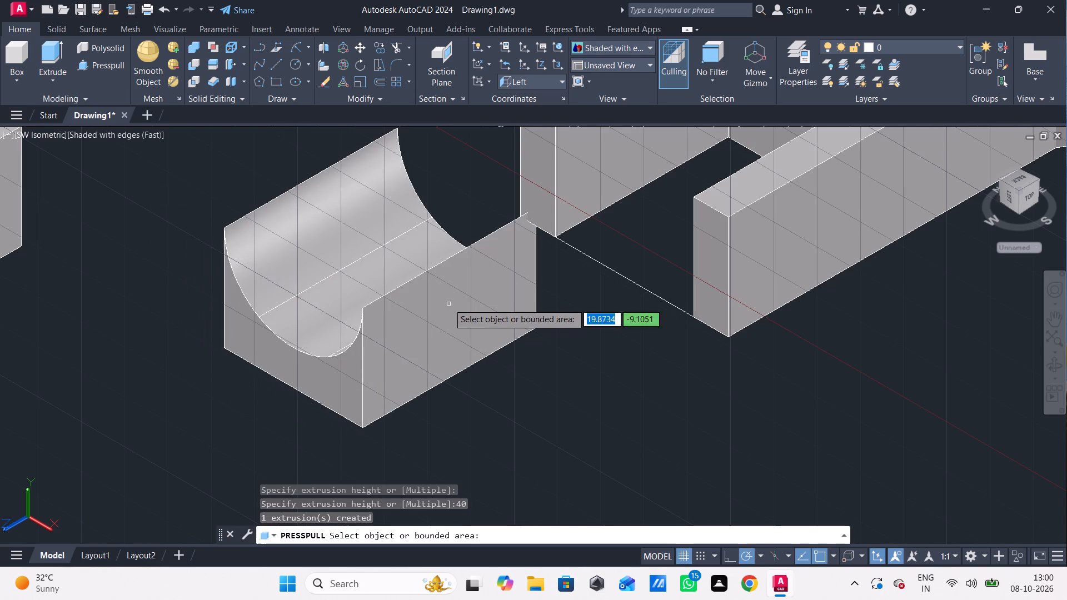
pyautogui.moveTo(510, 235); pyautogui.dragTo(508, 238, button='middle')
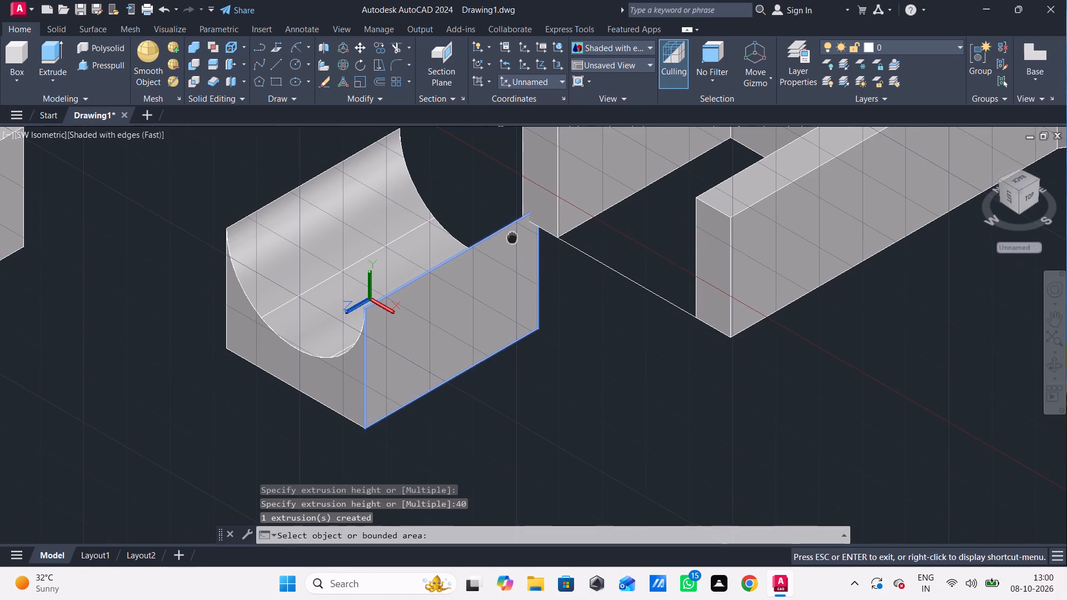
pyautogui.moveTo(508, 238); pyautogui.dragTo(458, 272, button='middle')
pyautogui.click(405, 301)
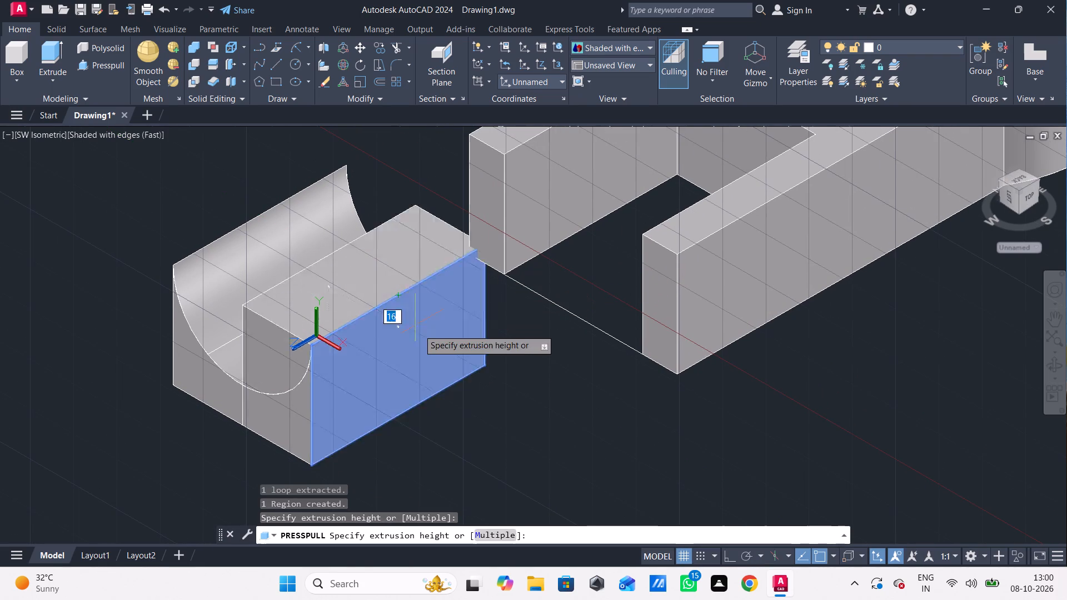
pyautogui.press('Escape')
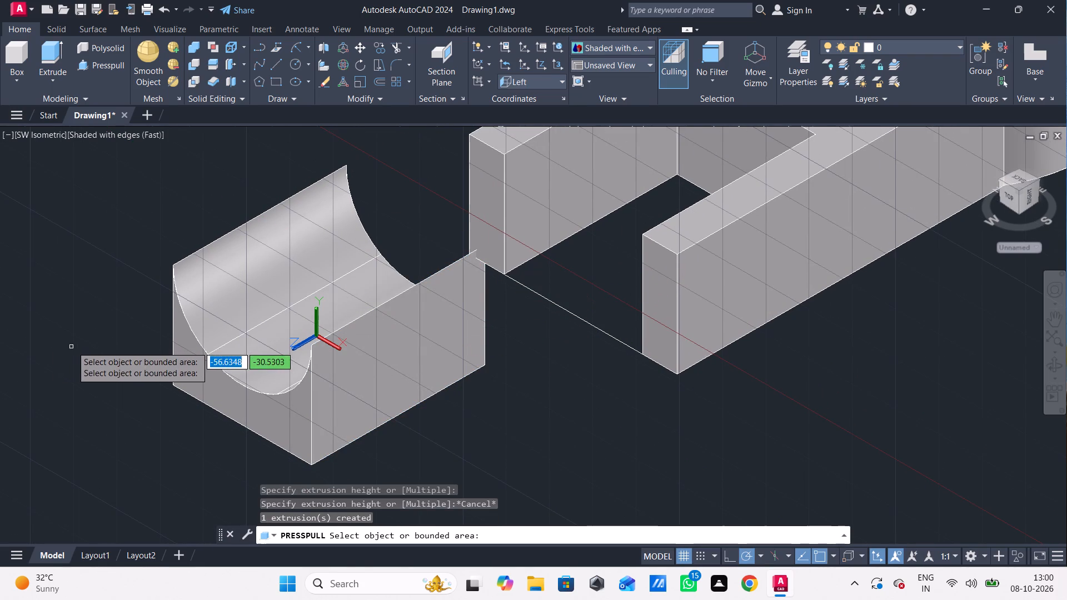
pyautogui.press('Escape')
# Move the new concave-topped block from its far upper edge to the inner upper corner of the arm's slot.
pyautogui.click(264, 340)
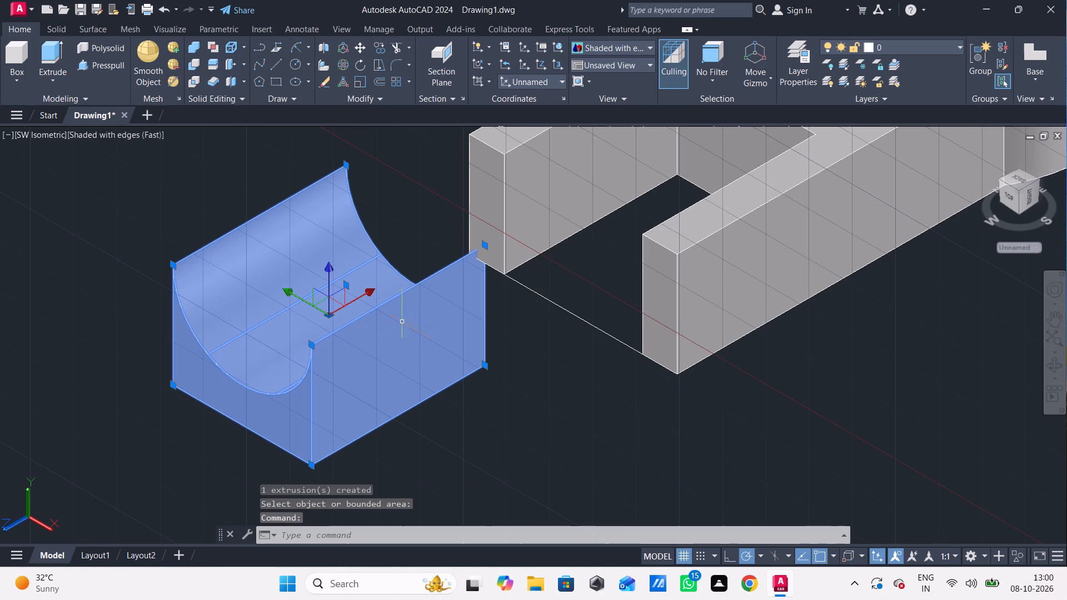
pyautogui.press('m')
pyautogui.press('space')
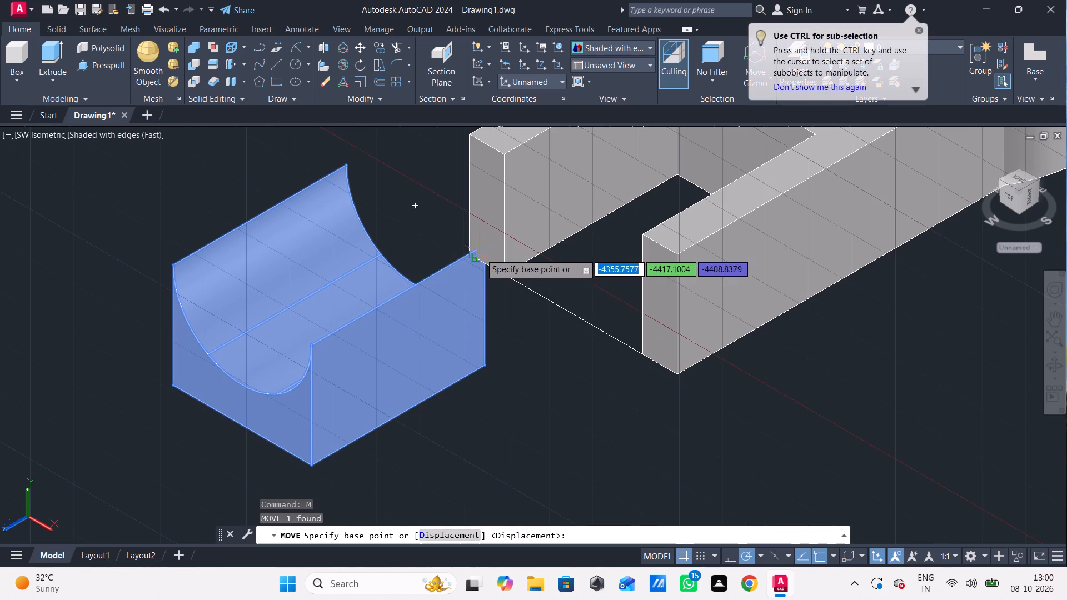
pyautogui.scroll(1, 493, 253)
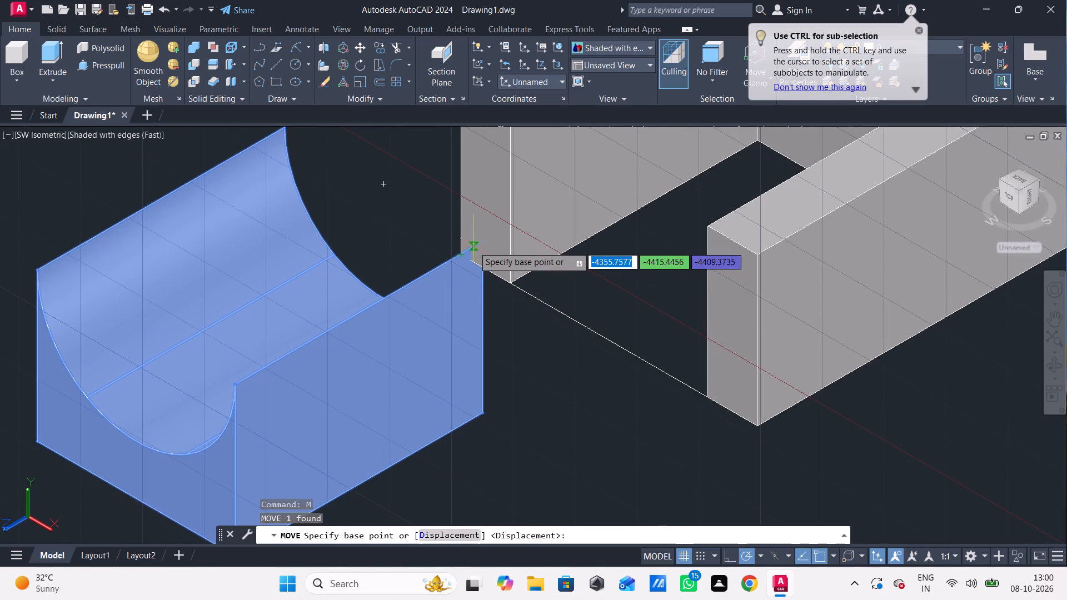
pyautogui.click(470, 246)
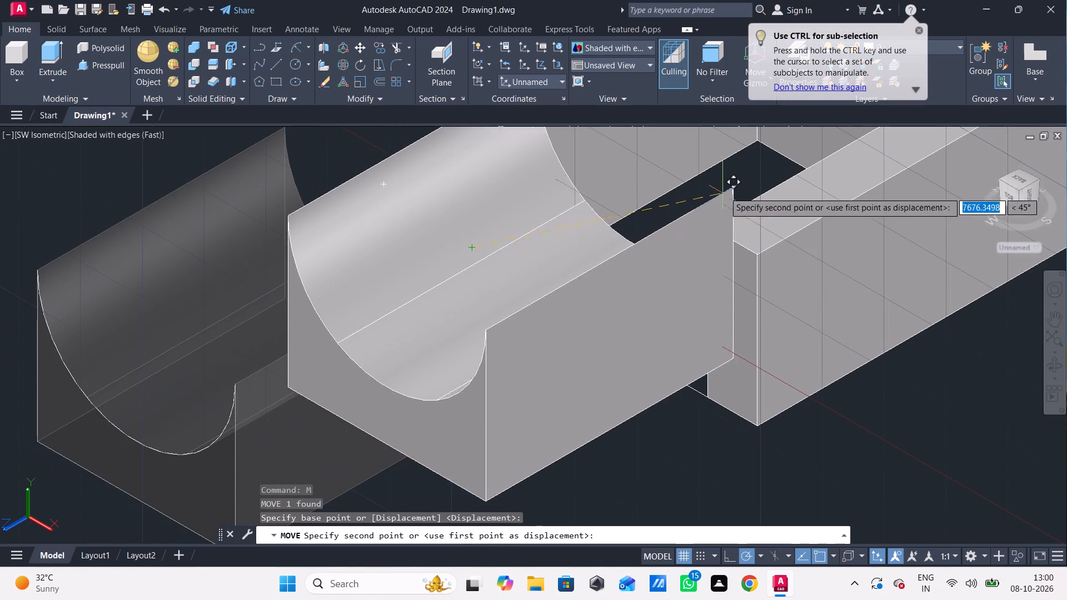
pyautogui.moveTo(760, 184); pyautogui.dragTo(580, 328, button='middle')
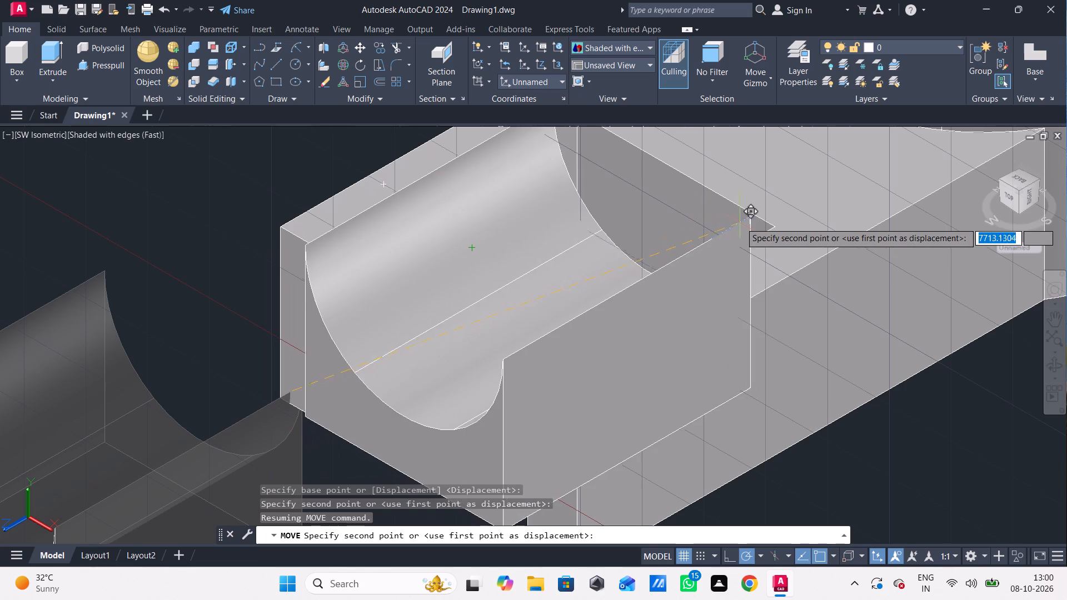
pyautogui.click(776, 229)
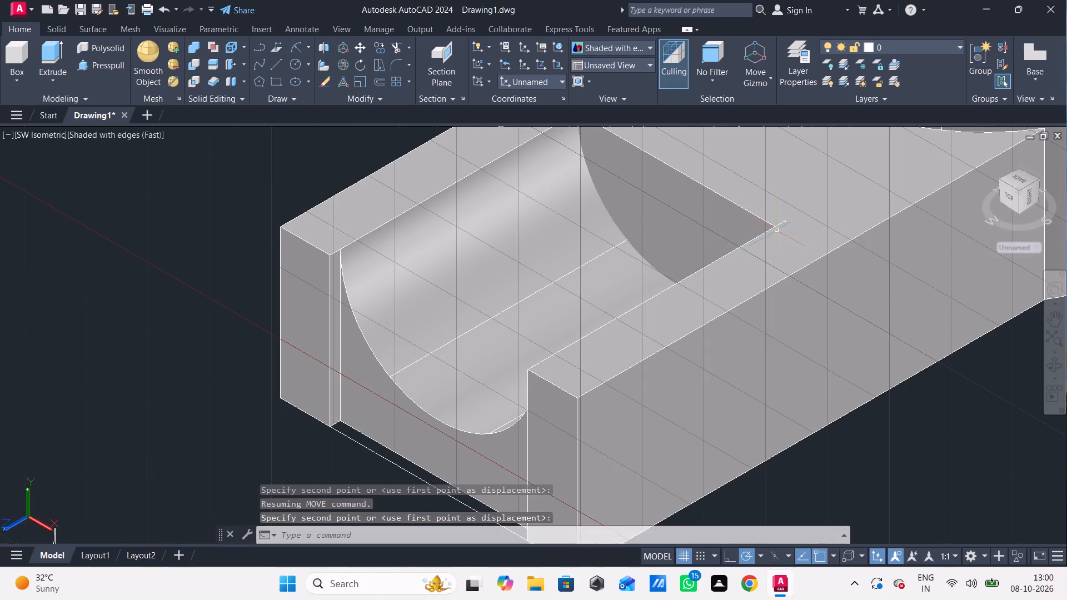
pyautogui.press('Escape')
# Move the concave block again, from its rear upper endpoint exactly onto the inner corner of the arm's slot.
pyautogui.scroll(-1, 448, 346)
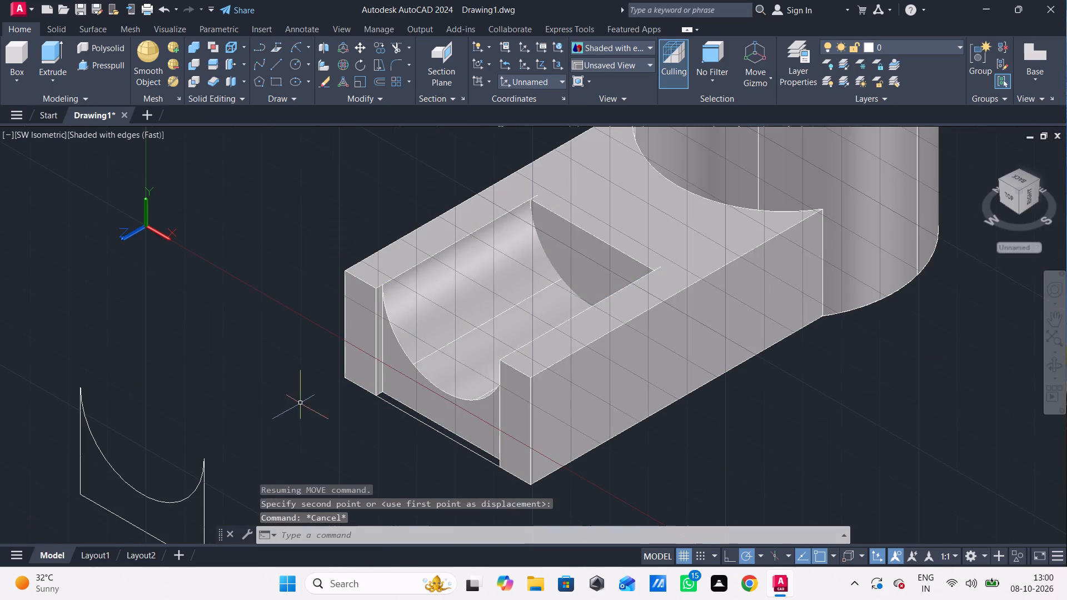
pyautogui.scroll(3, 421, 312)
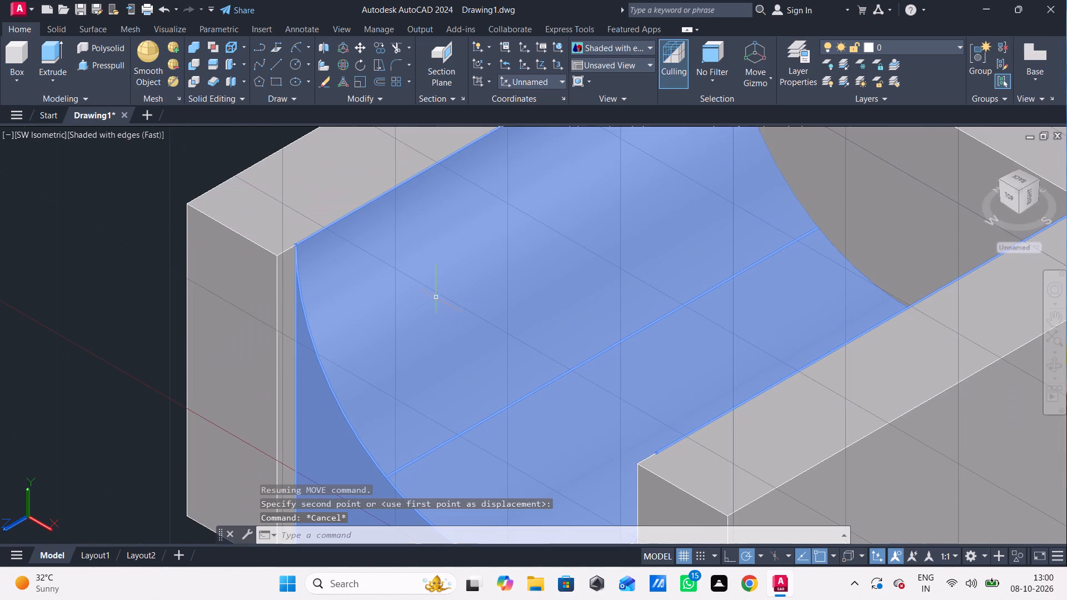
pyautogui.moveTo(412, 301); pyautogui.dragTo(482, 252, button='middle')
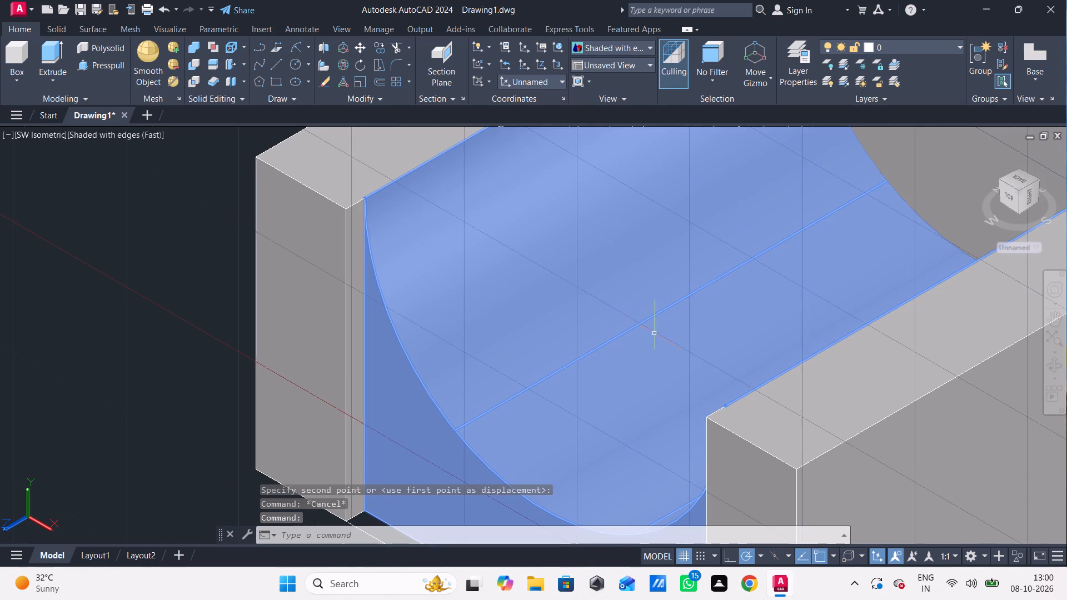
pyautogui.scroll(-1, 659, 349)
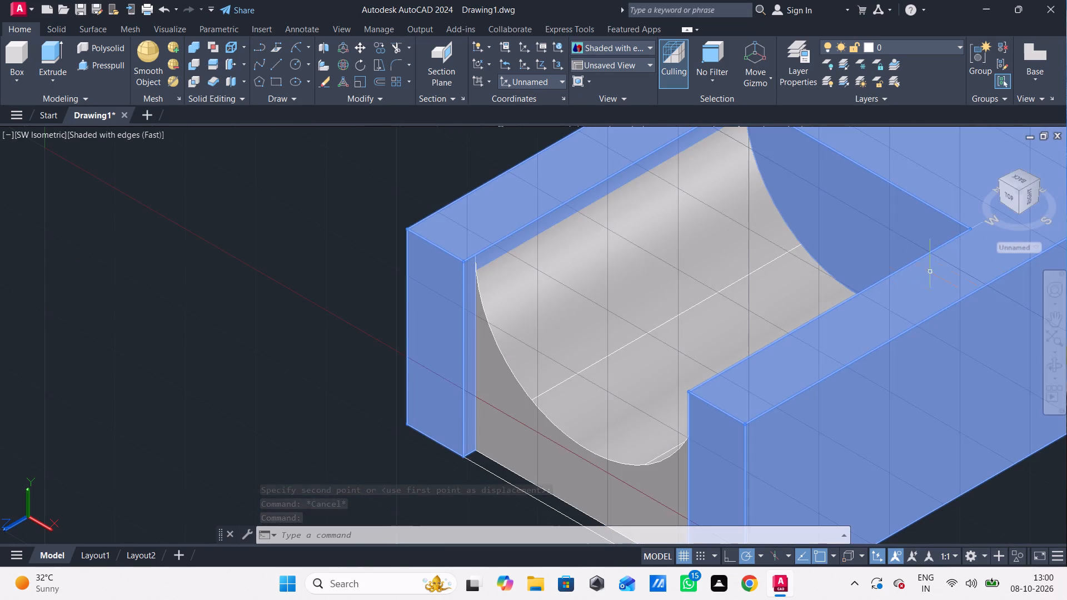
pyautogui.moveTo(798, 286); pyautogui.dragTo(635, 352, button='middle')
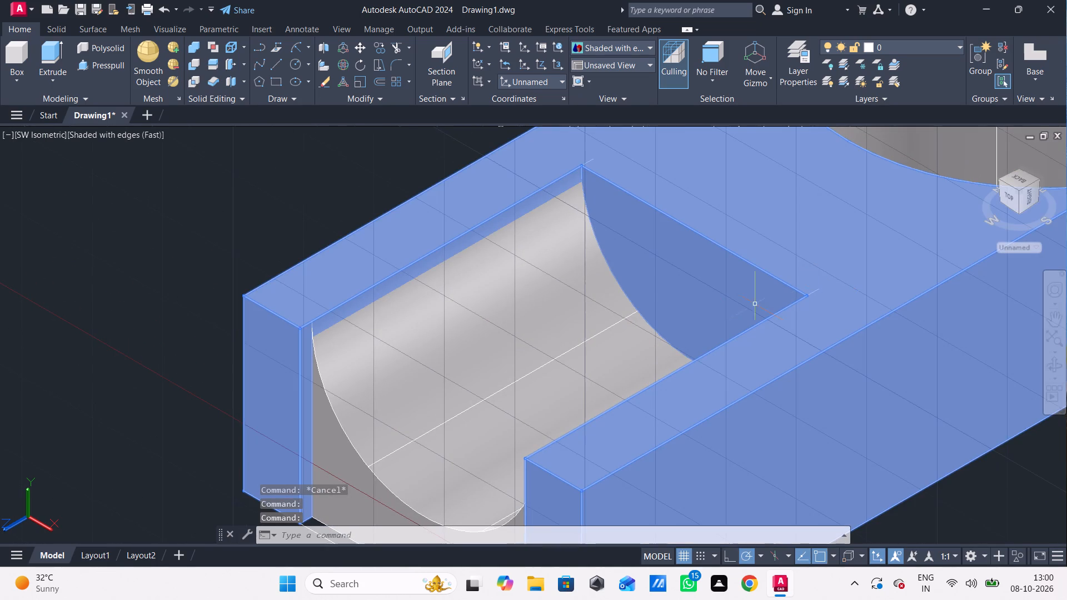
pyautogui.click(617, 320)
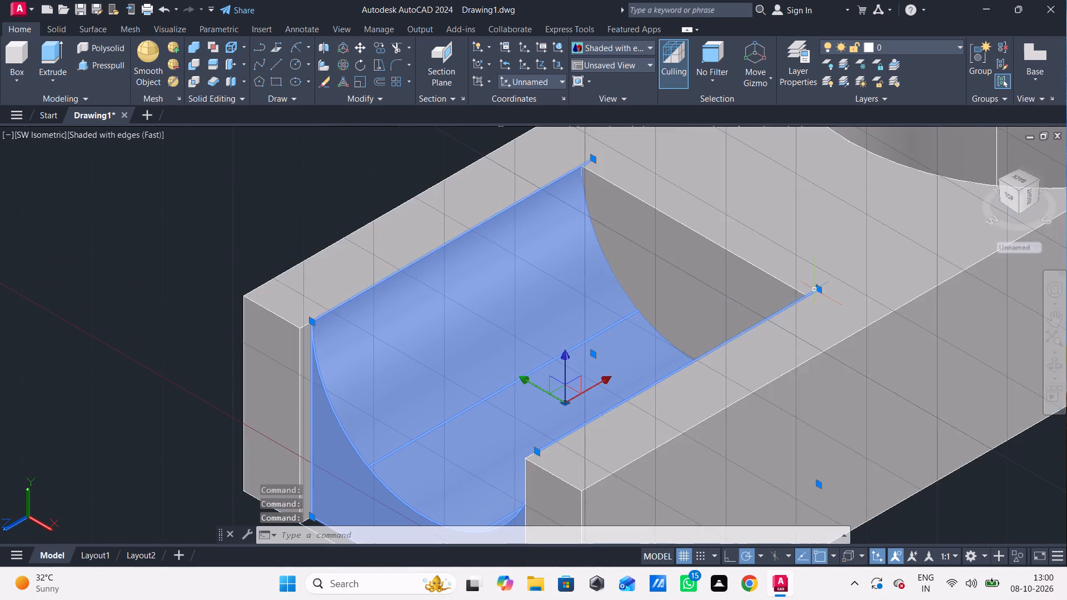
pyautogui.write('M')
pyautogui.press('space')
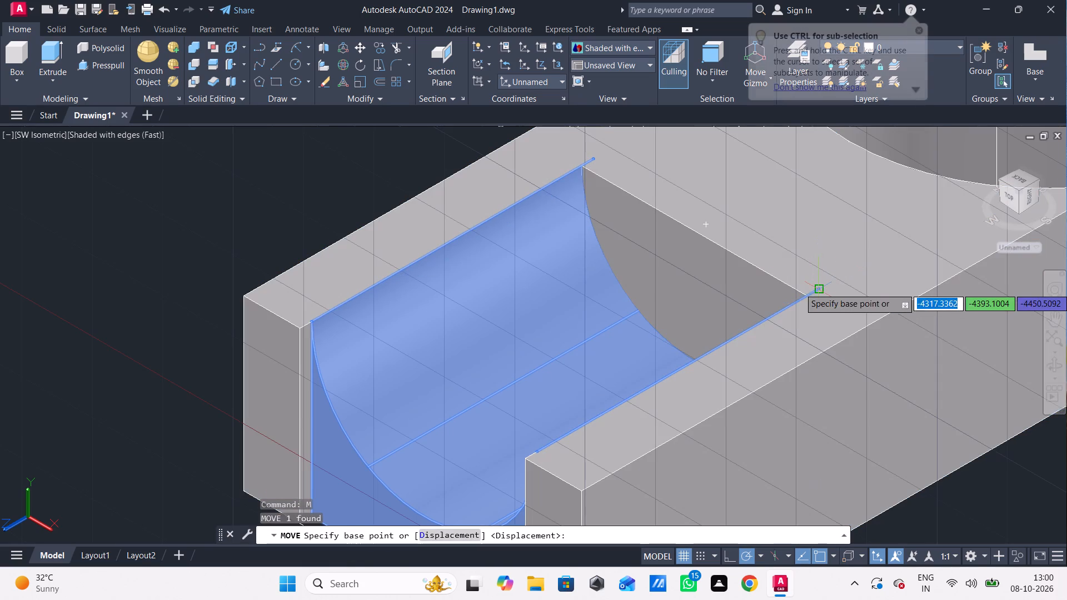
pyautogui.click(816, 292)
pyautogui.scroll(4, 811, 294)
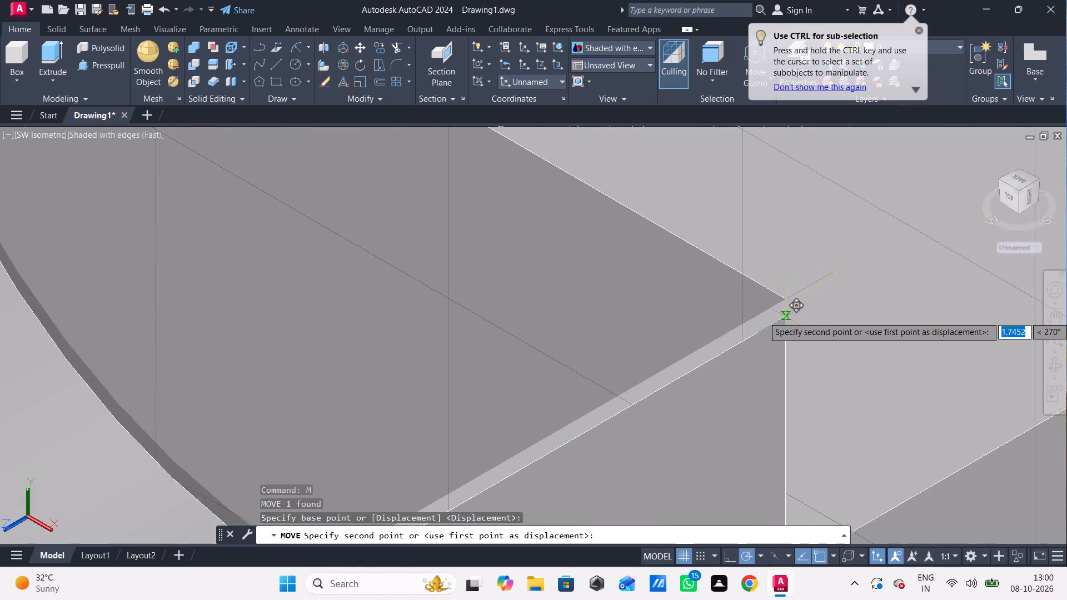
pyautogui.click(782, 302)
pyautogui.scroll(-4, 810, 300)
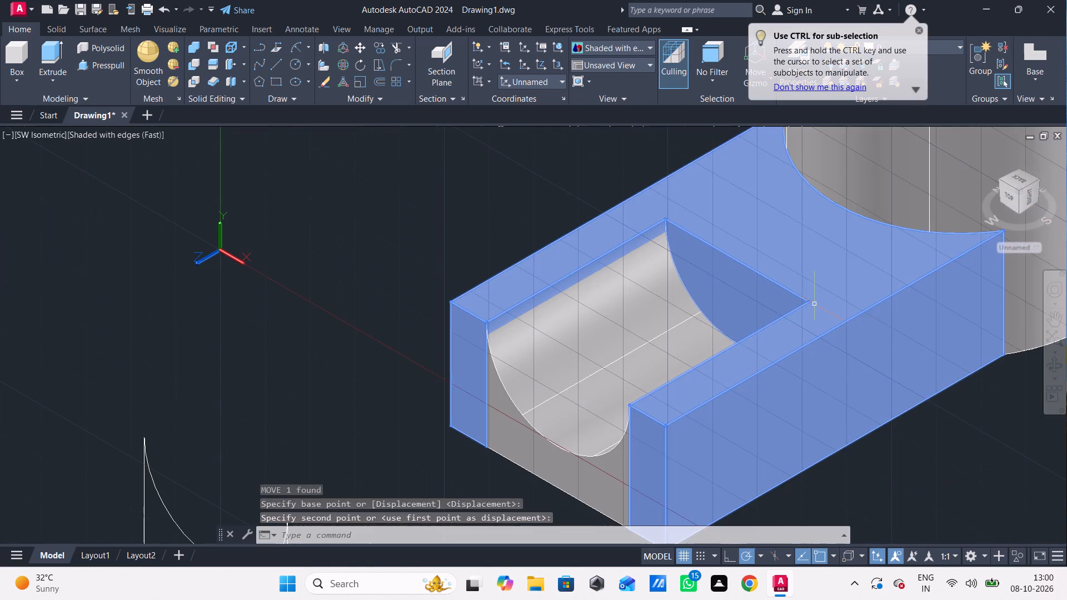
pyautogui.press('Escape')
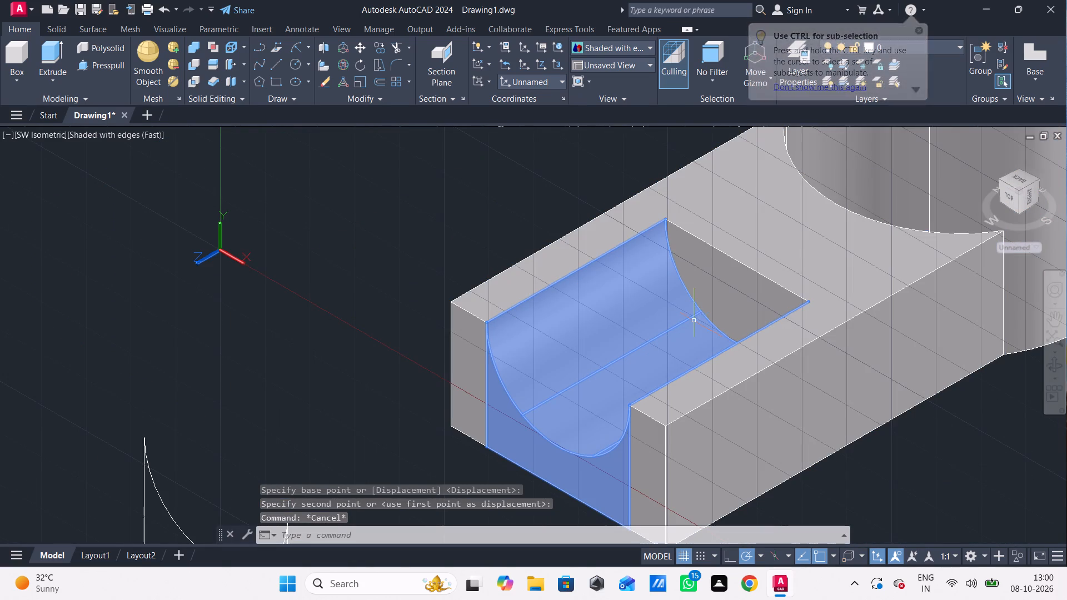
pyautogui.press('Escape')
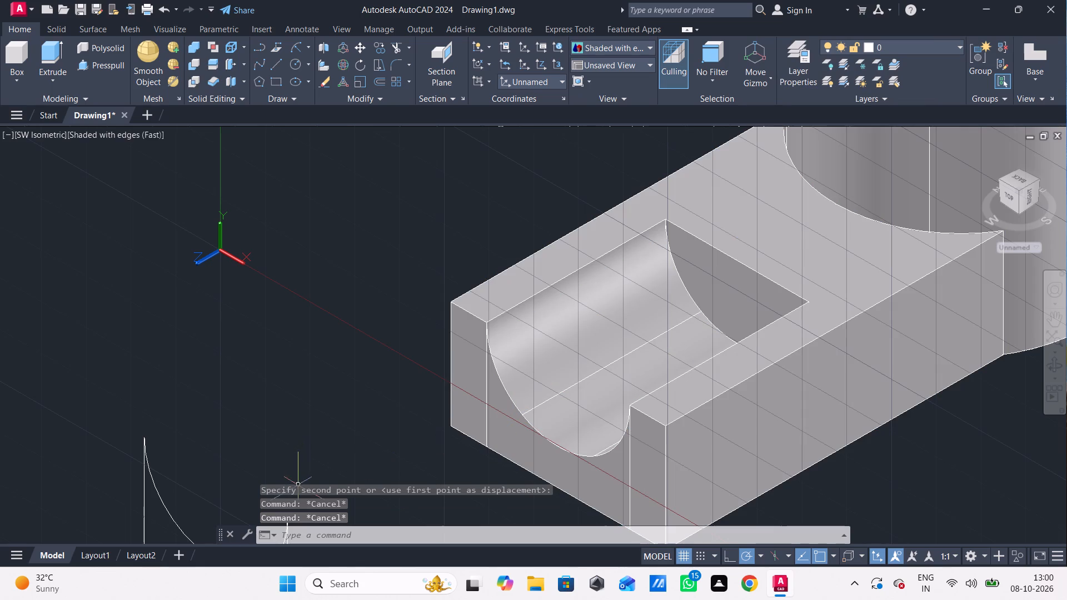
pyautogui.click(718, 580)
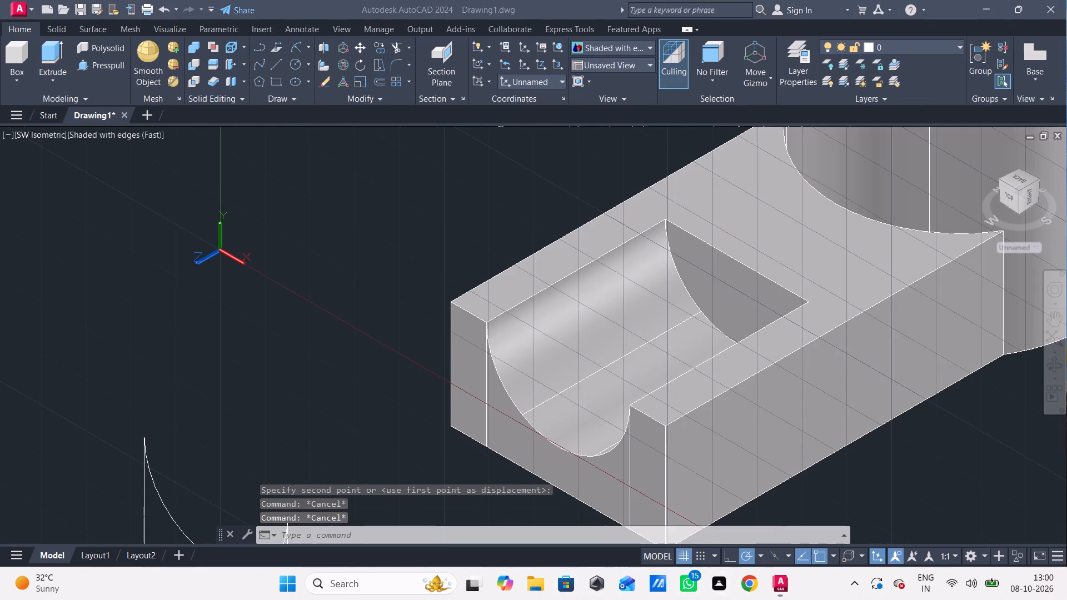
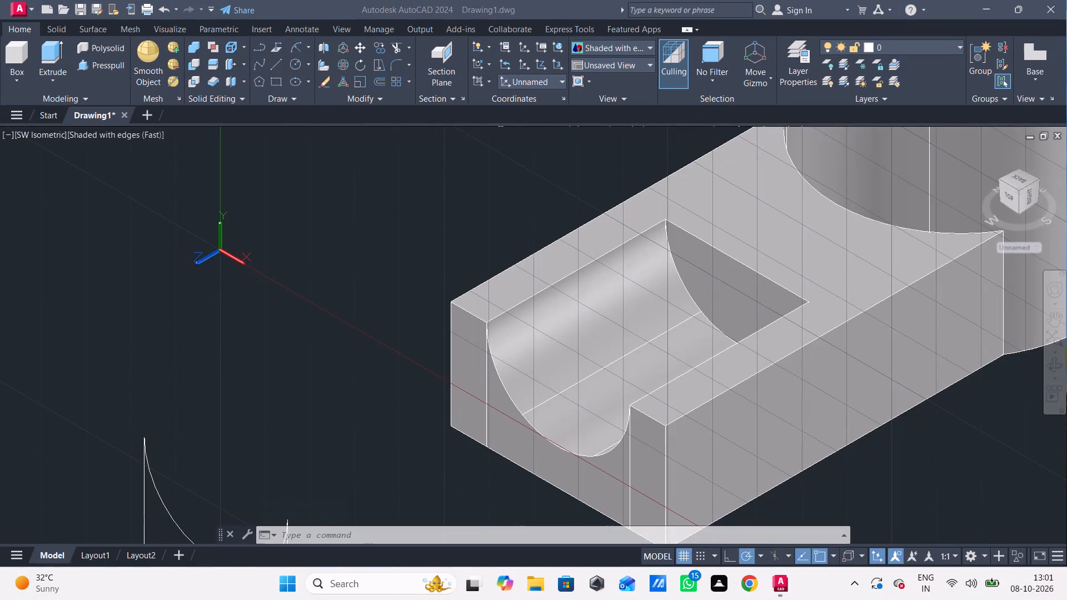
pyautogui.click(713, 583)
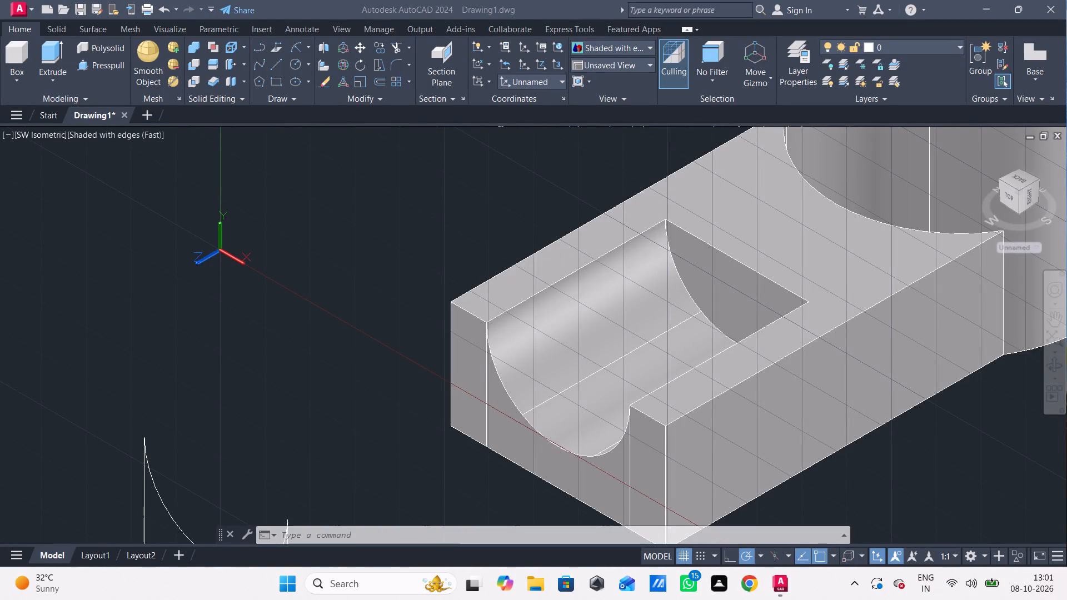
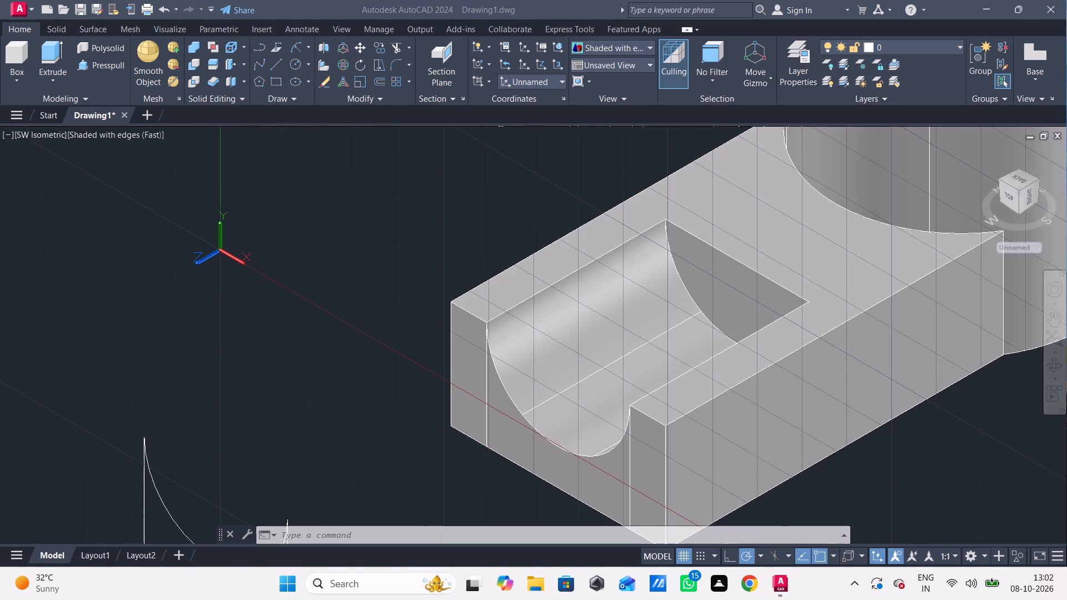
# Select the concave-topped block together with the slotted arm that surrounds it.
pyautogui.moveTo(706, 226); pyautogui.dragTo(566, 250, button='middle')
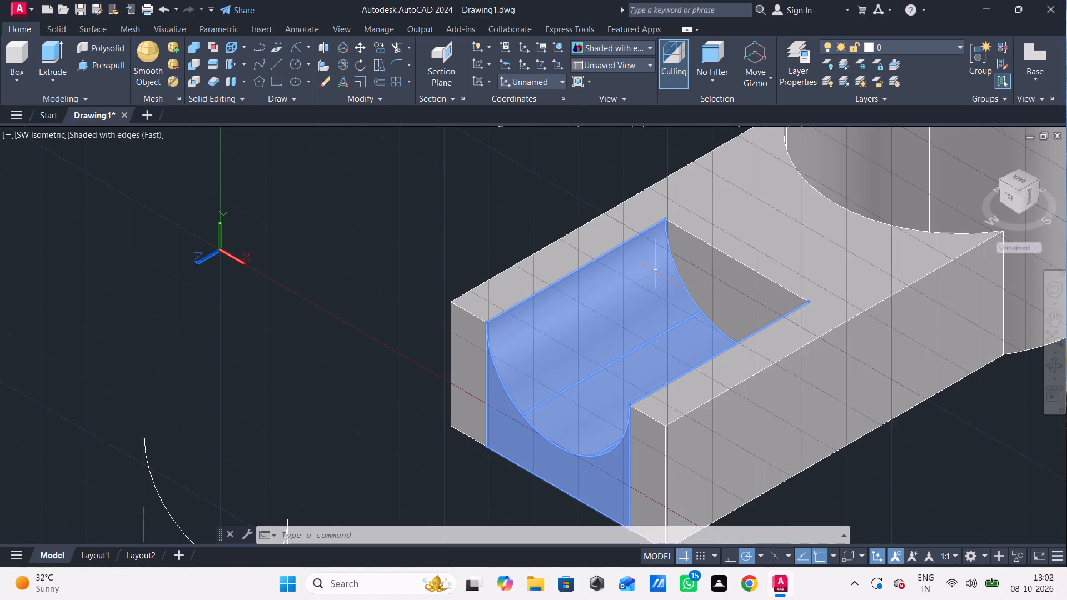
pyautogui.click(628, 282)
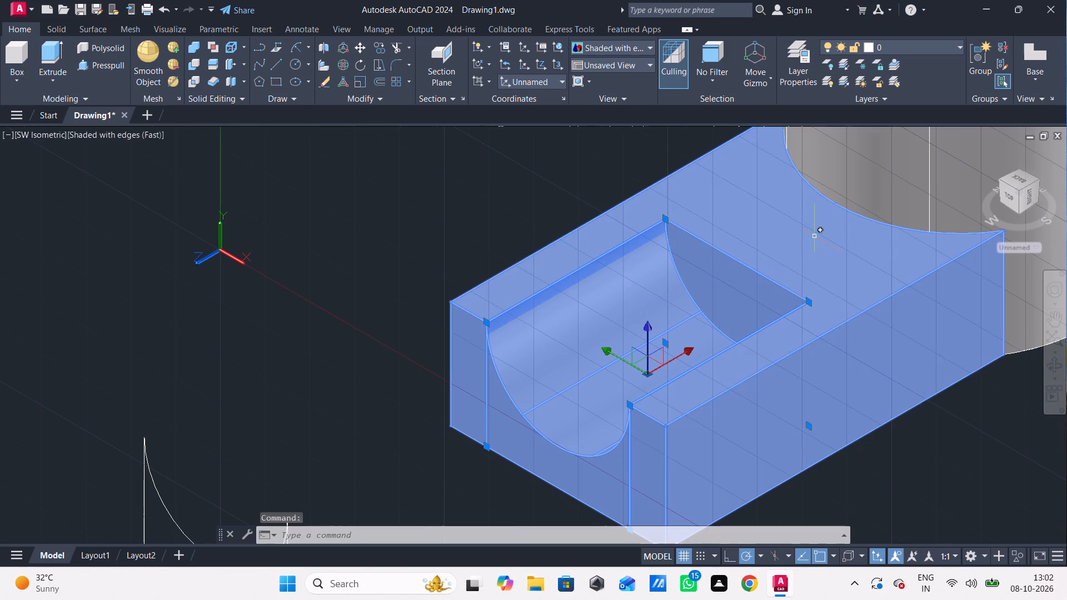
pyautogui.moveTo(814, 236); pyautogui.dragTo(690, 244, button='middle')
pyautogui.click(679, 238)
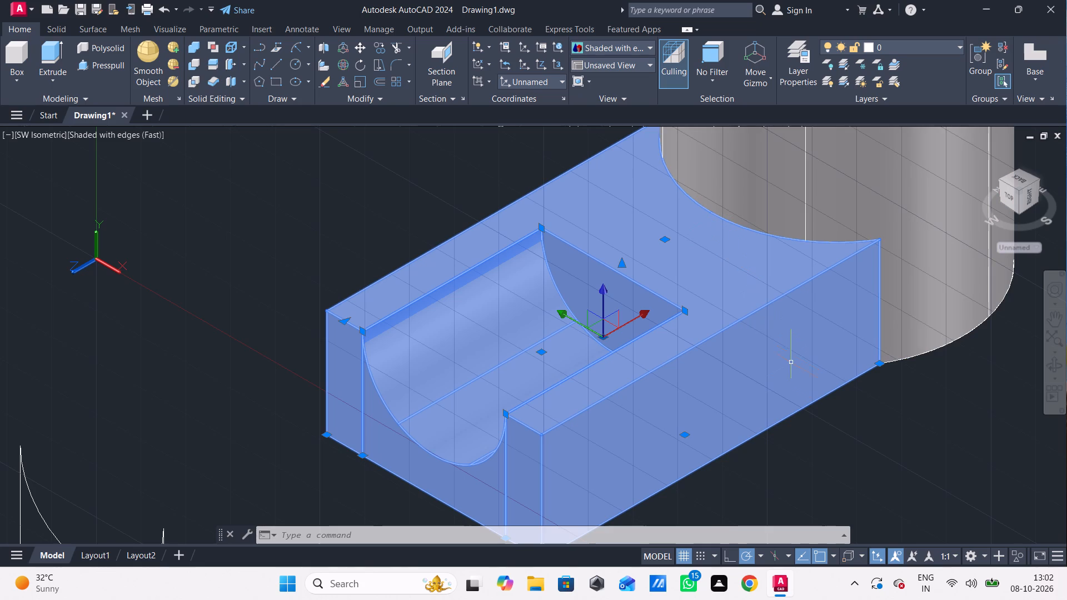
pyautogui.click(721, 584)
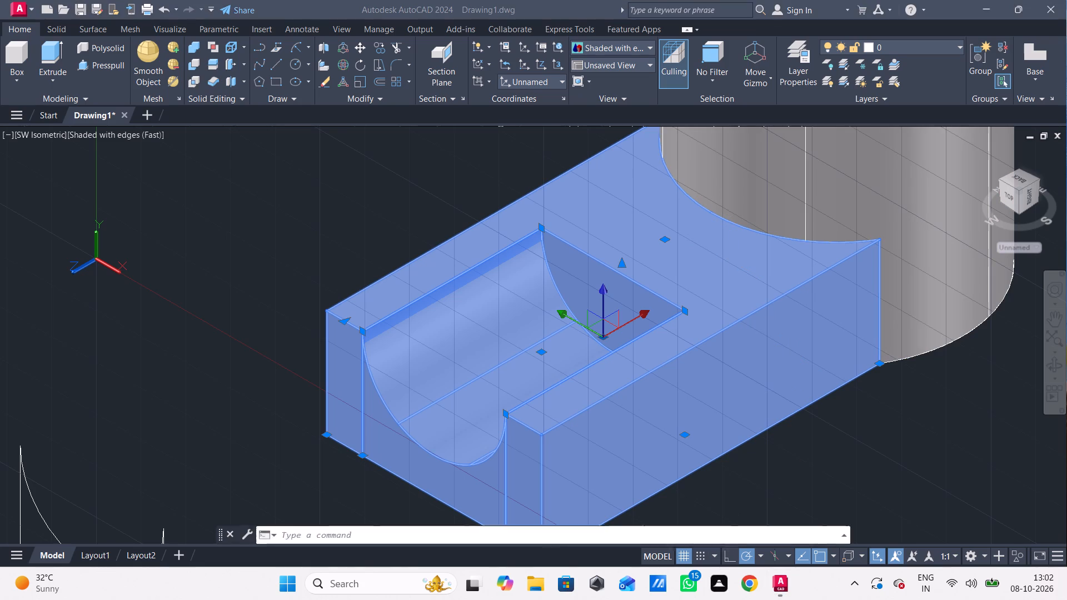
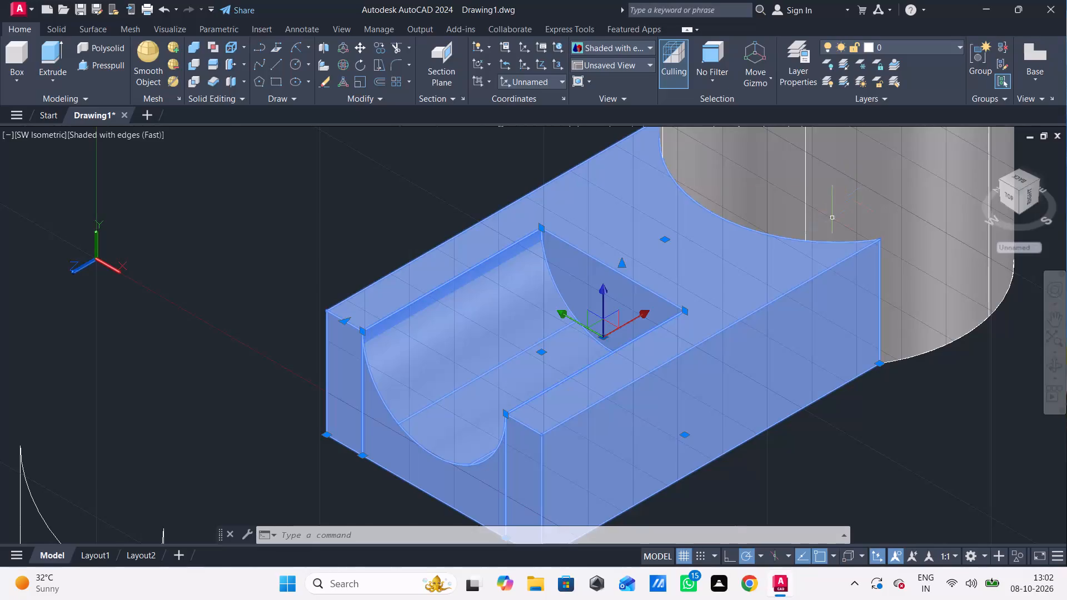
# Union the slotted ring, the slotted arm and its fitted concave-topped block into a single solid.
pyautogui.click(889, 231)
pyautogui.scroll(-1, 869, 276)
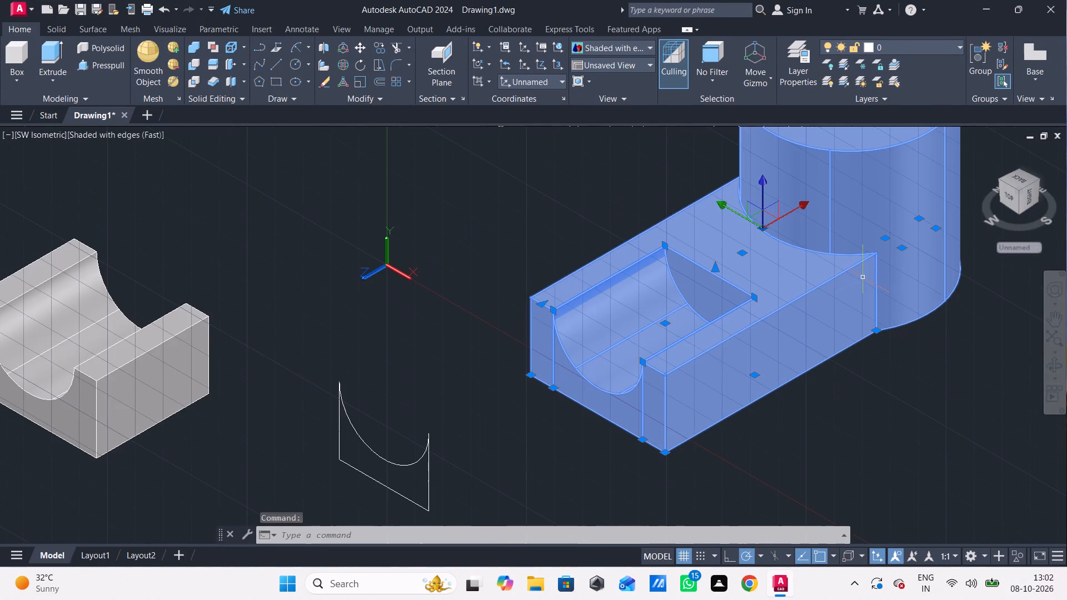
pyautogui.scroll(-1, 851, 277)
pyautogui.moveTo(847, 275); pyautogui.dragTo(766, 321, button='middle')
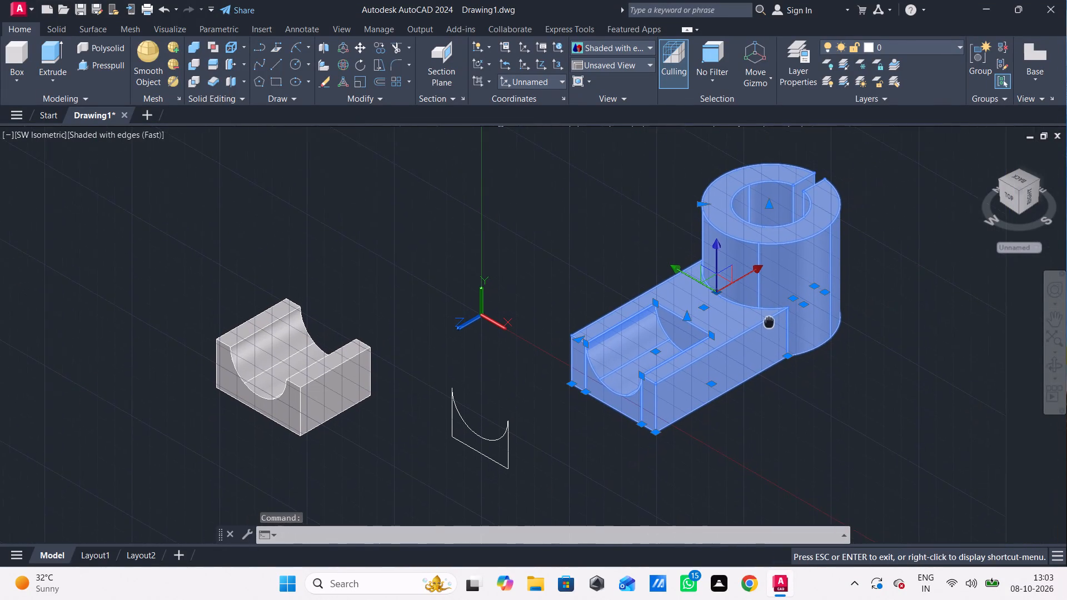
pyautogui.moveTo(766, 321); pyautogui.dragTo(765, 321, button='middle')
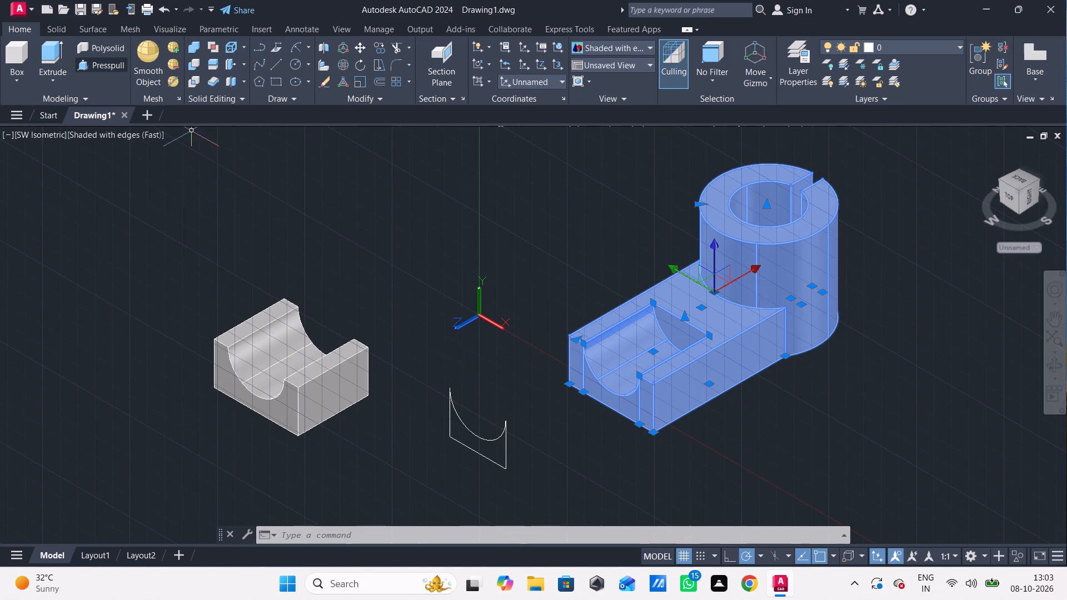
pyautogui.press('u')
pyautogui.write('NIO')
pyautogui.click(335, 222)
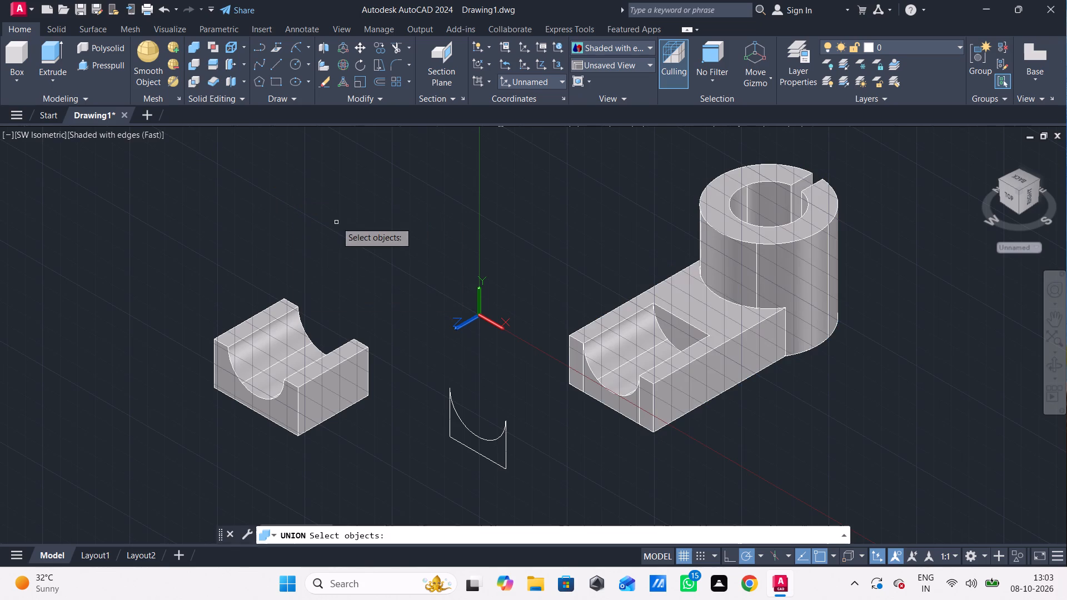
pyautogui.click(655, 291)
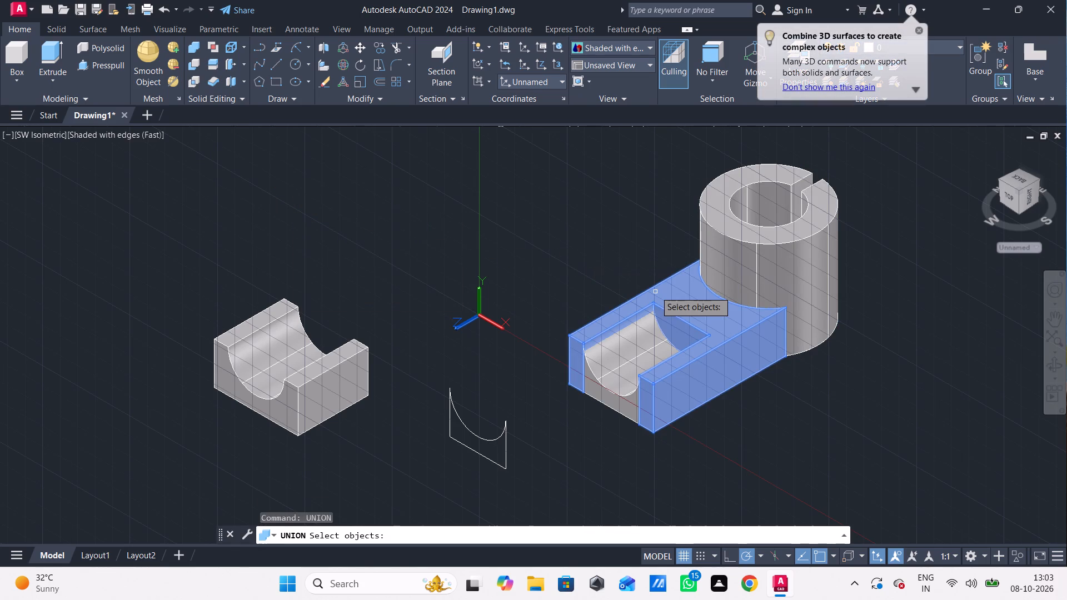
pyautogui.click(649, 331)
pyautogui.click(706, 269)
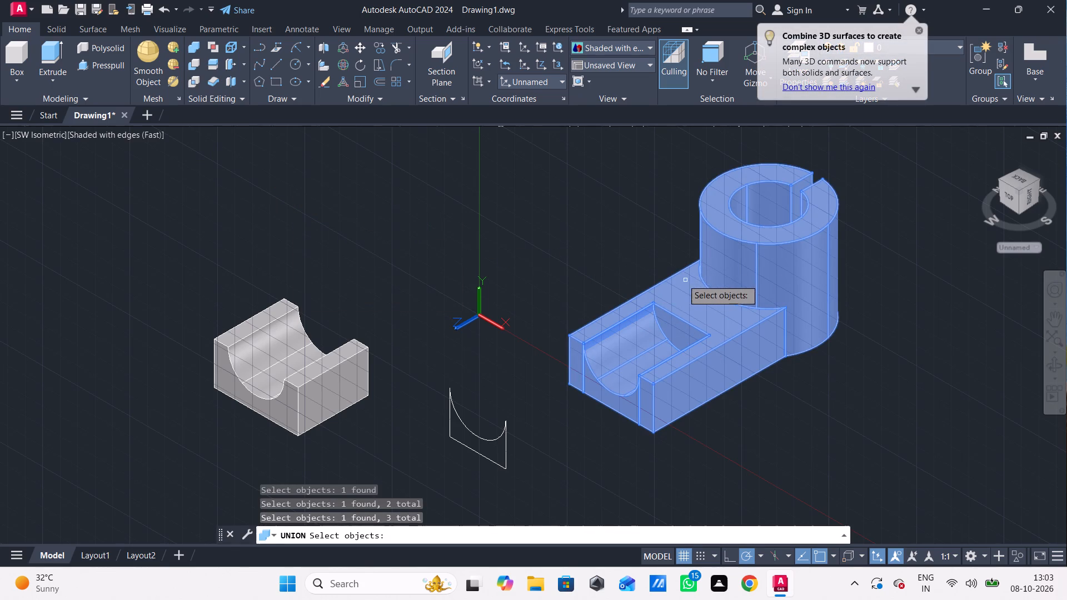
pyautogui.press('Return')
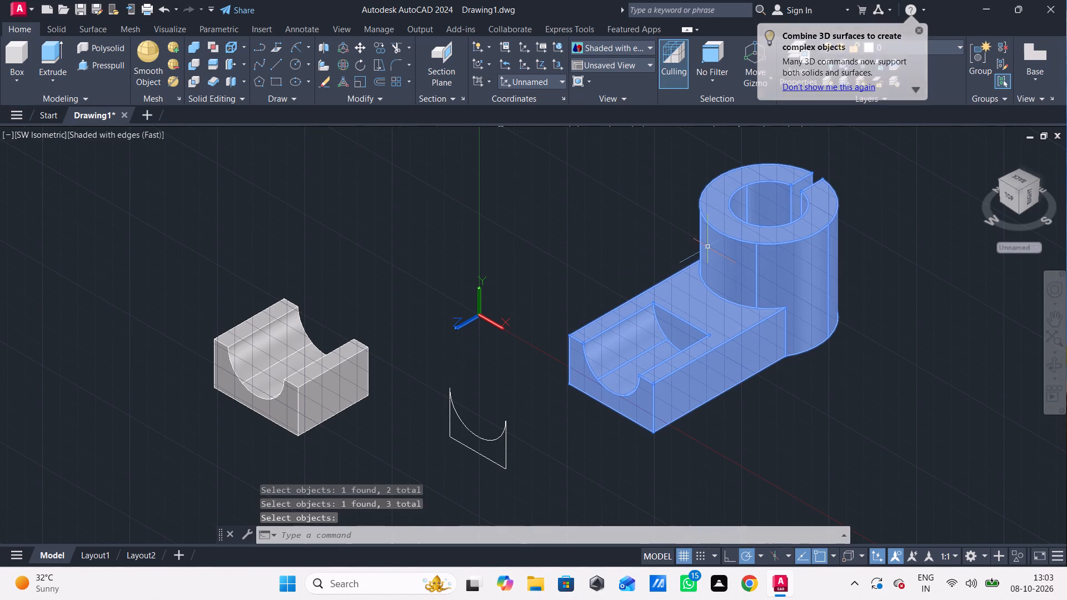
# Delete the spare recessed block and the loose concave-topped profile standing beside the combined part.
pyautogui.click(483, 439)
pyautogui.click(312, 359)
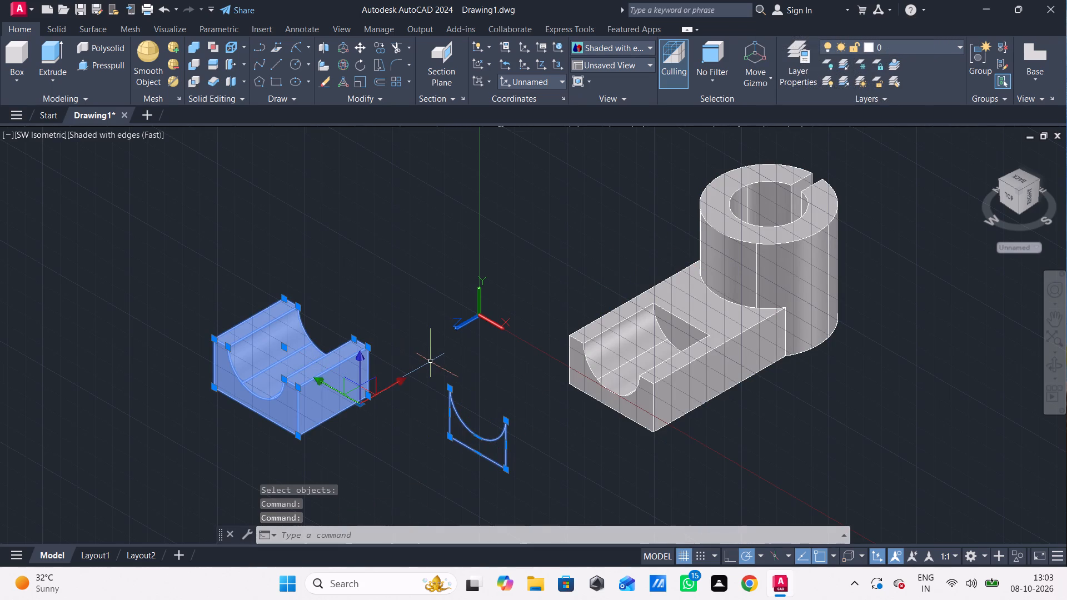
pyautogui.press('Delete')
pyautogui.moveTo(557, 358); pyautogui.dragTo(406, 361, button='middle')
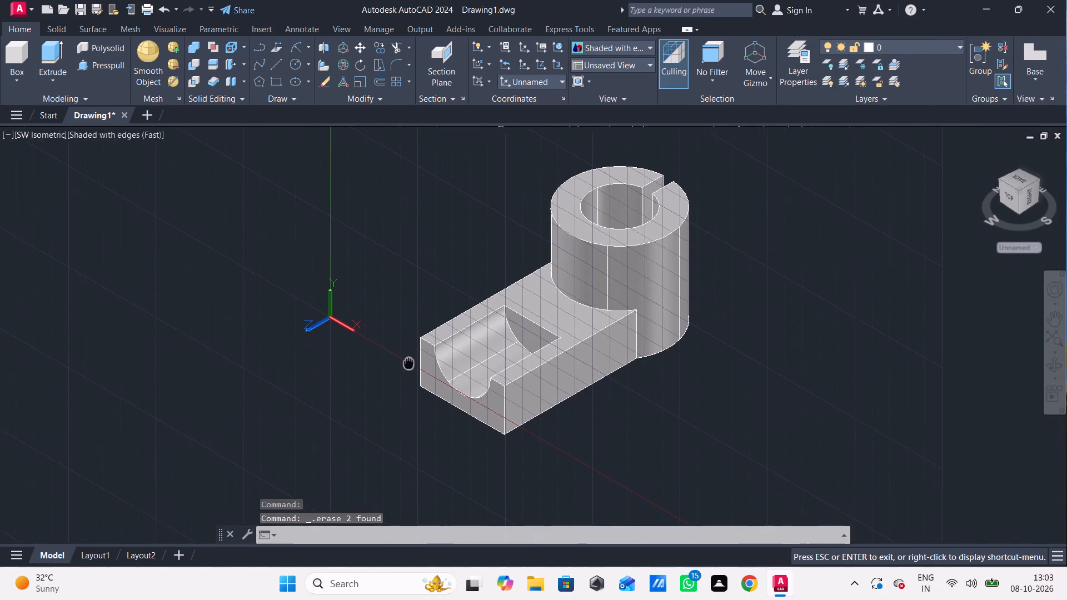
pyautogui.moveTo(406, 361); pyautogui.dragTo(405, 361, button='middle')
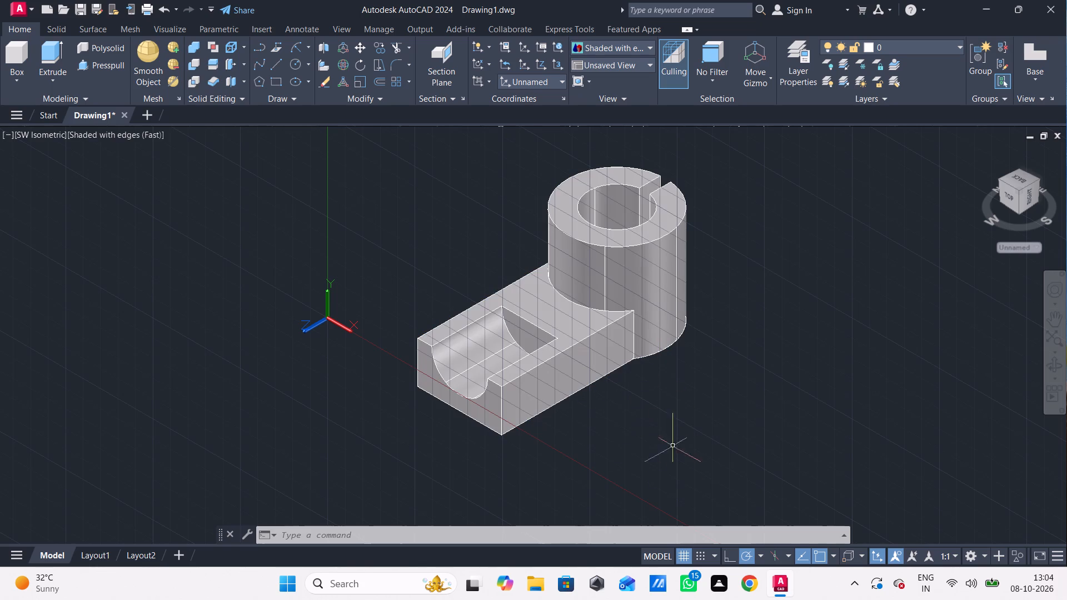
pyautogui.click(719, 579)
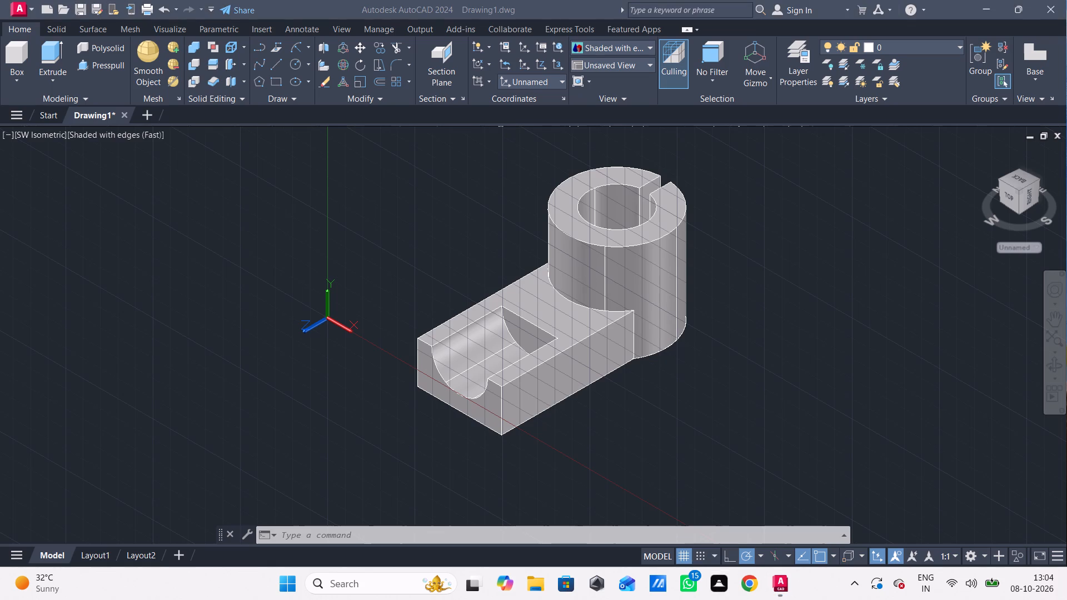
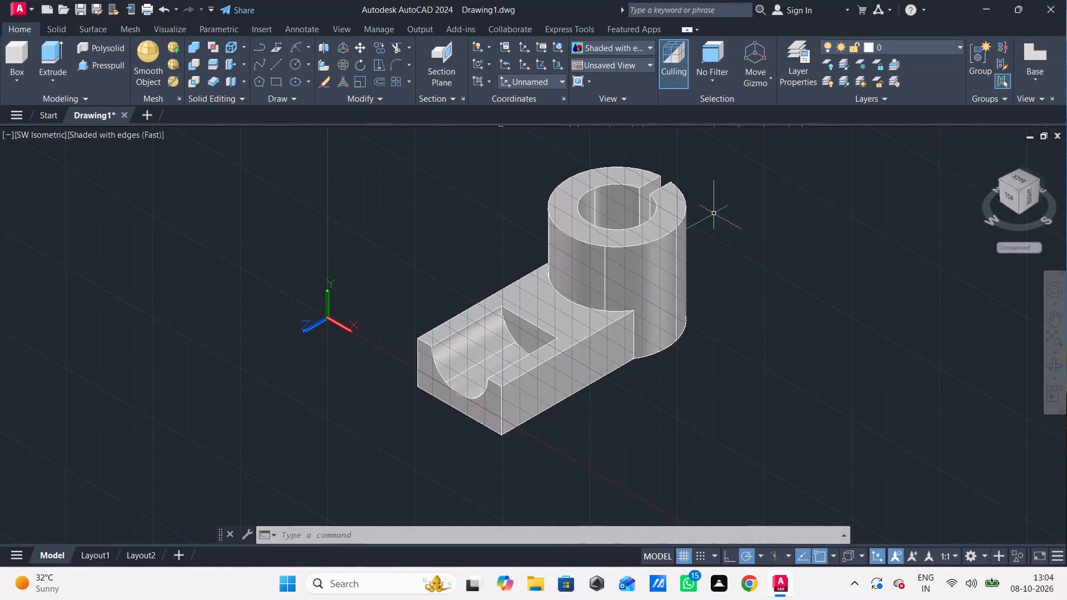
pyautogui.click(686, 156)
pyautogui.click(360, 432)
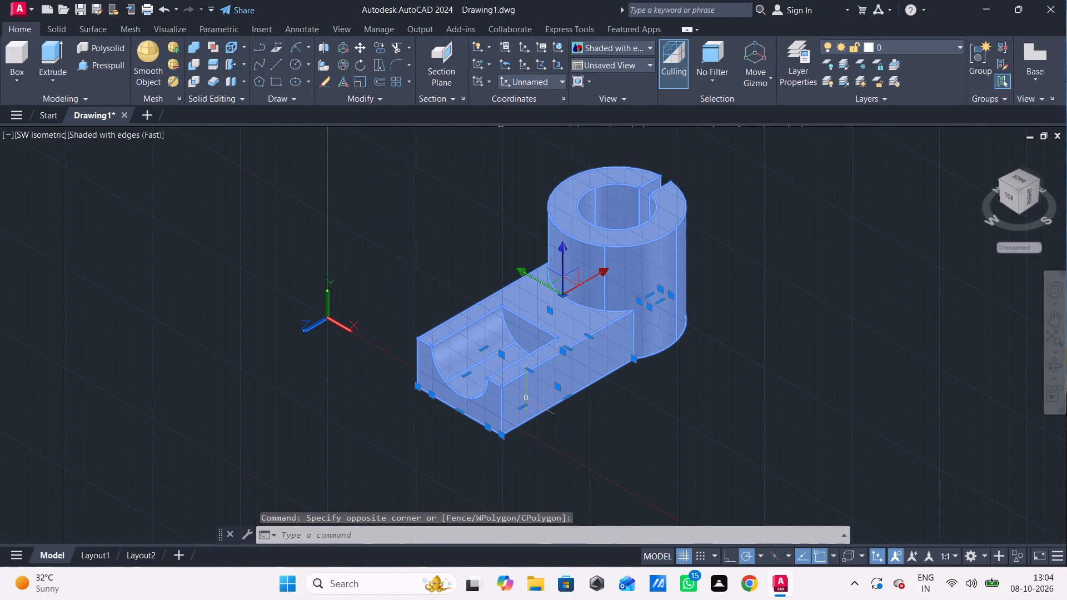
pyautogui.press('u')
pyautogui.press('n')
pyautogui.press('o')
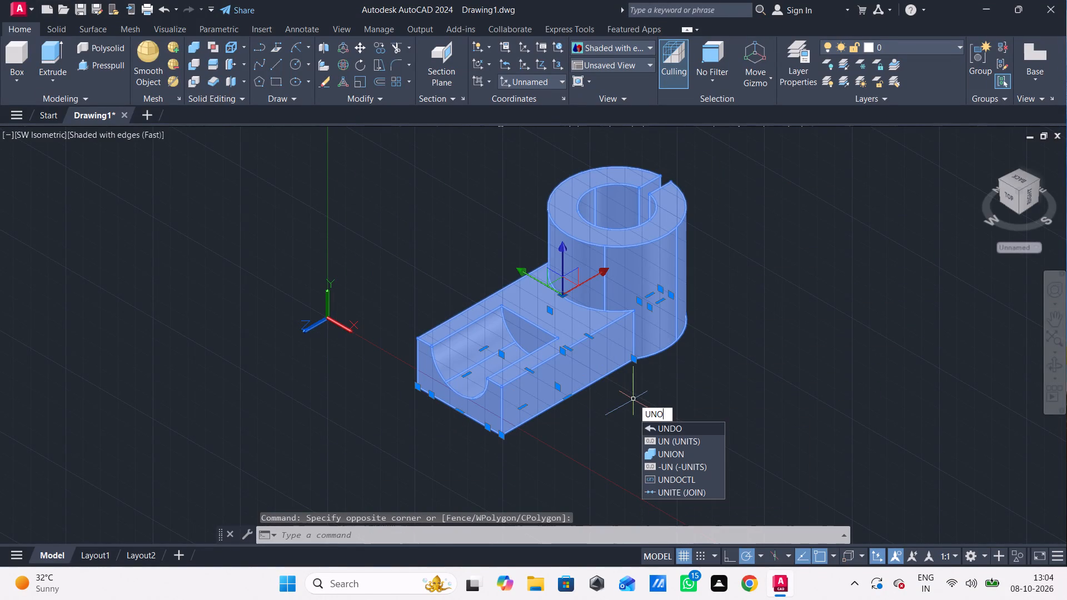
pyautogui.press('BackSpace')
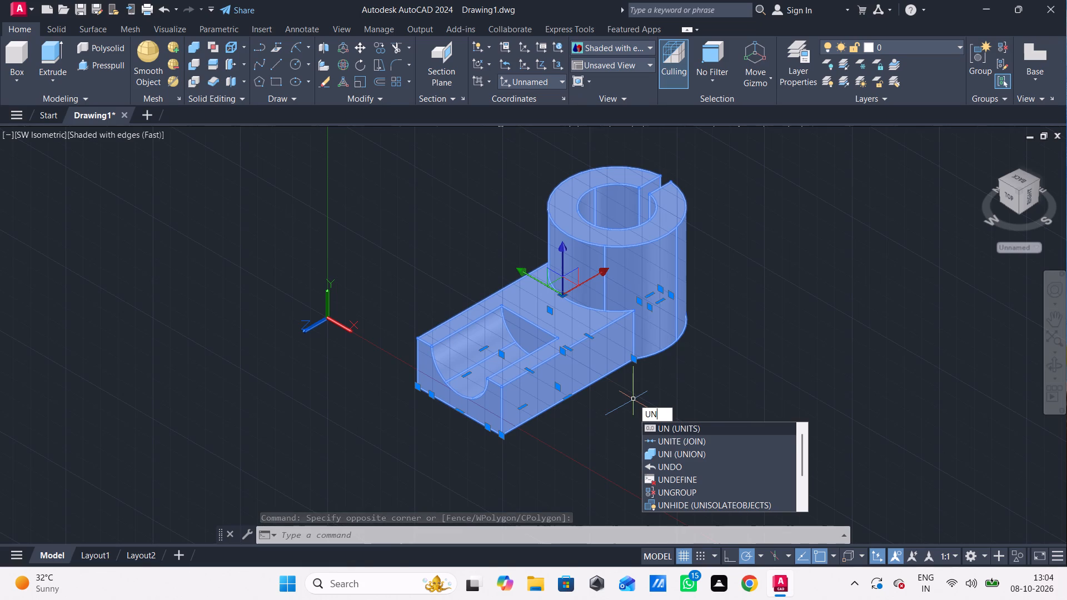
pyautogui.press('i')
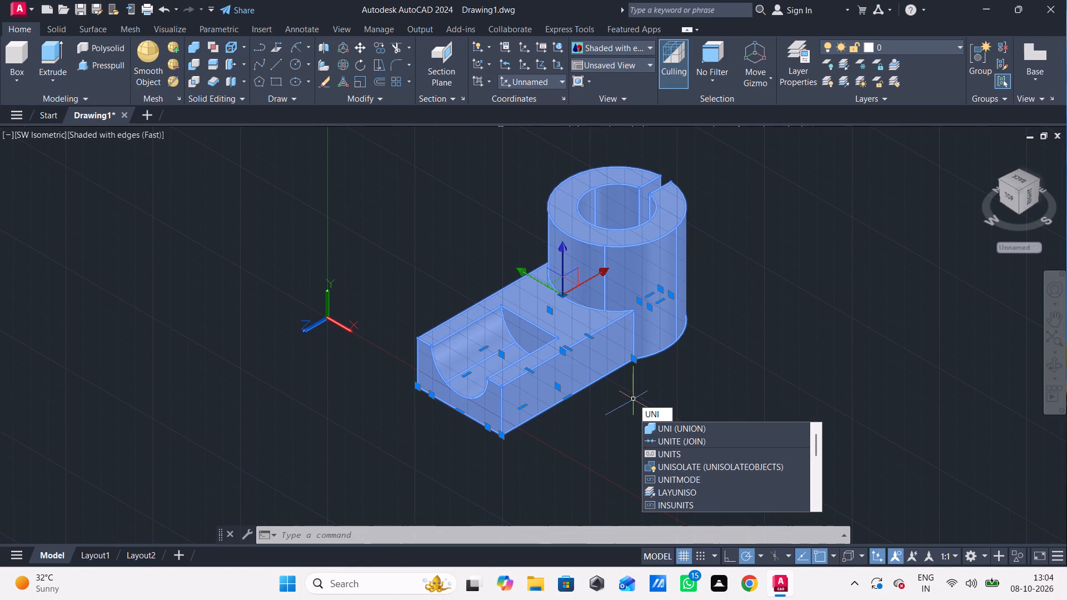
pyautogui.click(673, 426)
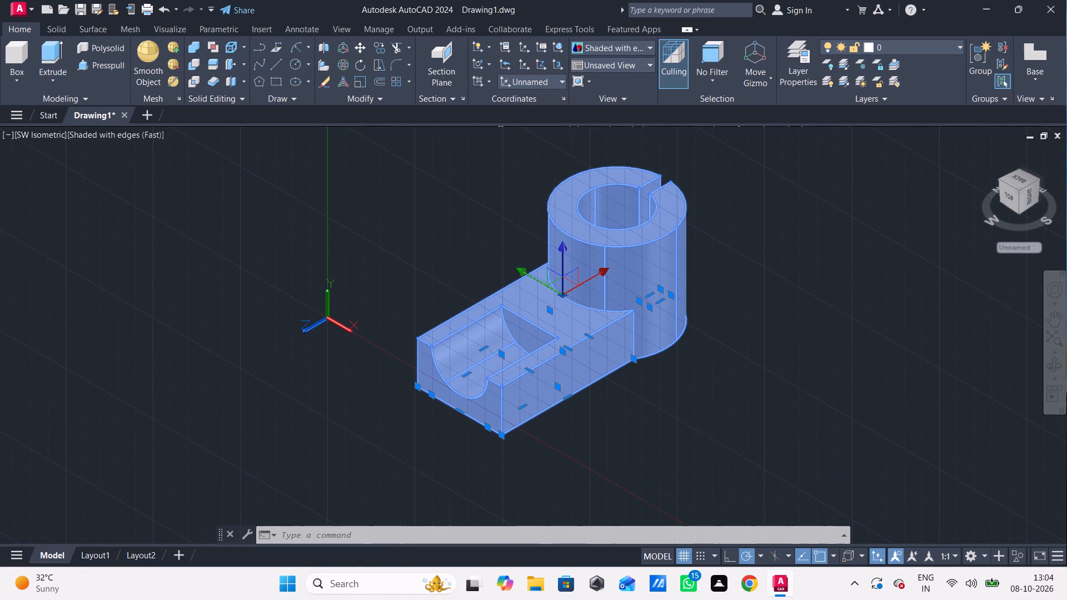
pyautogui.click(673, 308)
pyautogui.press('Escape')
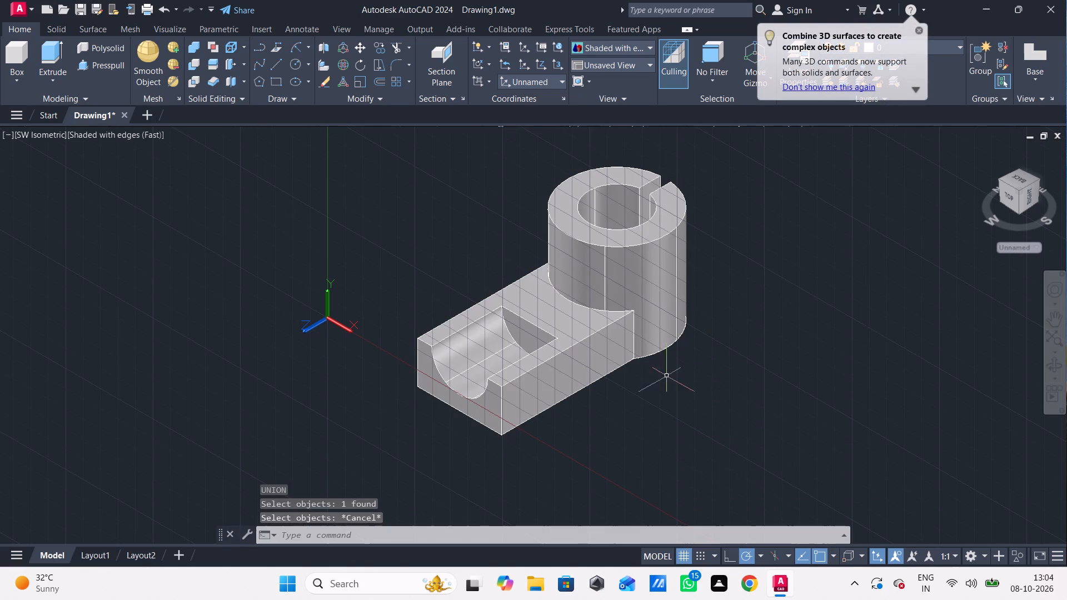
# Query the drawing's log file name with the LOGFILENAME variable.
pyautogui.moveTo(711, 352); pyautogui.dragTo(700, 382, button='middle')
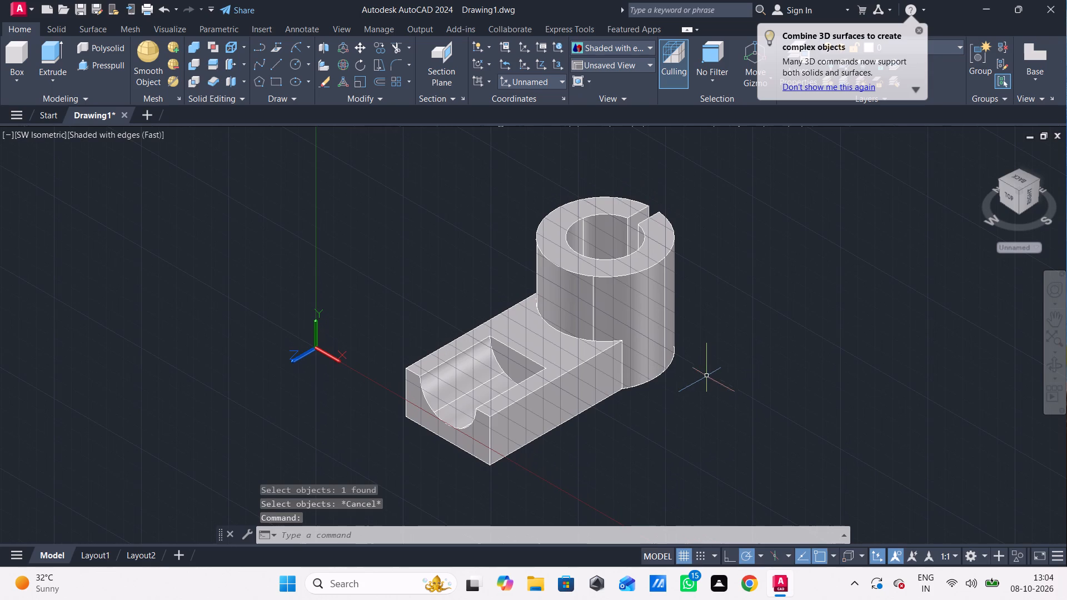
pyautogui.write('LO')
pyautogui.press('g')
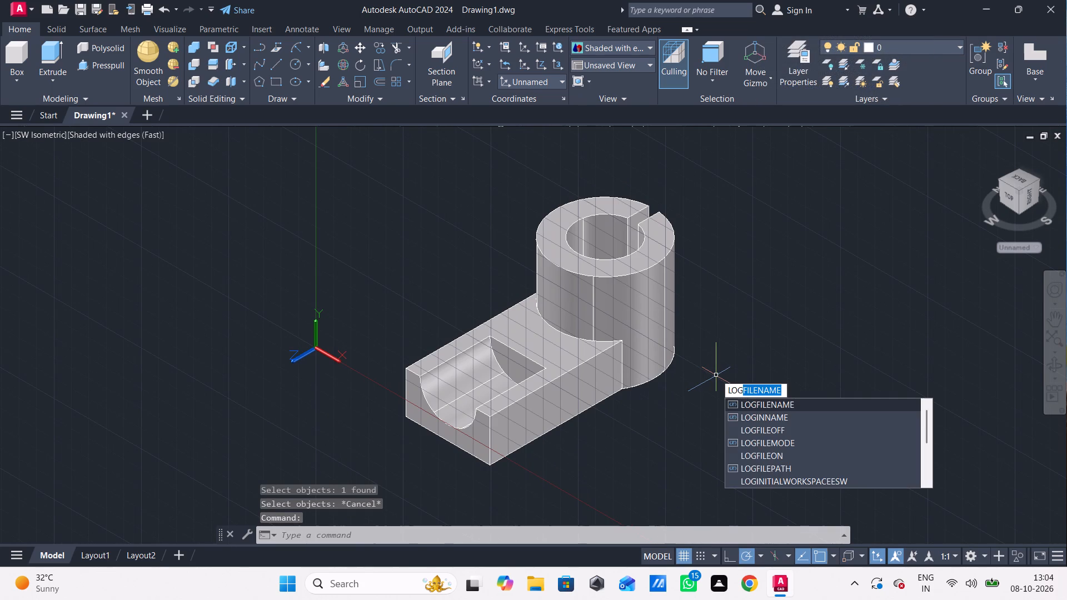
pyautogui.press('f')
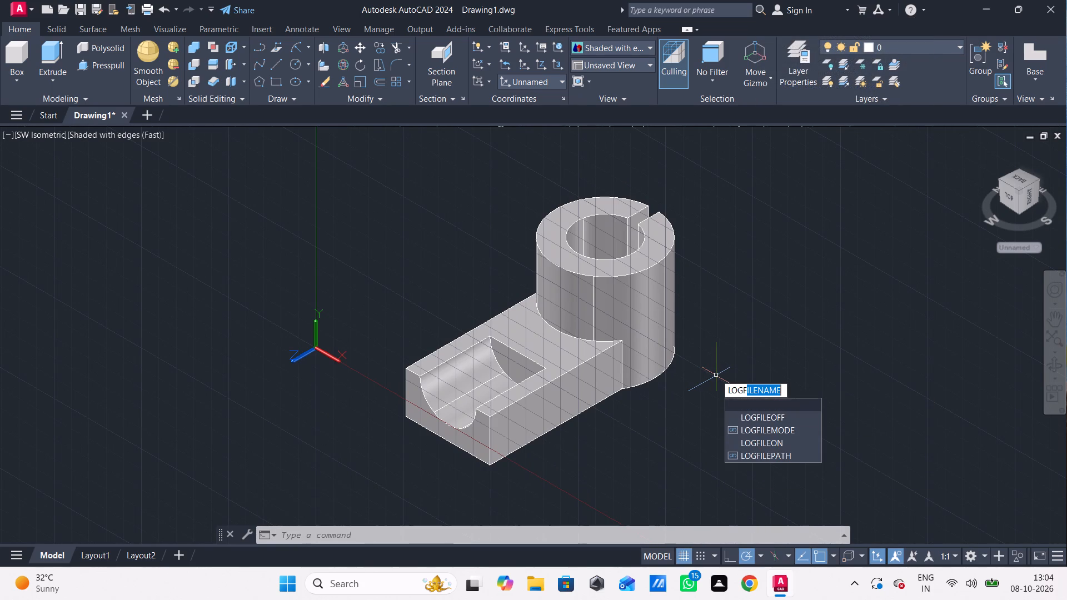
pyautogui.click(738, 407)
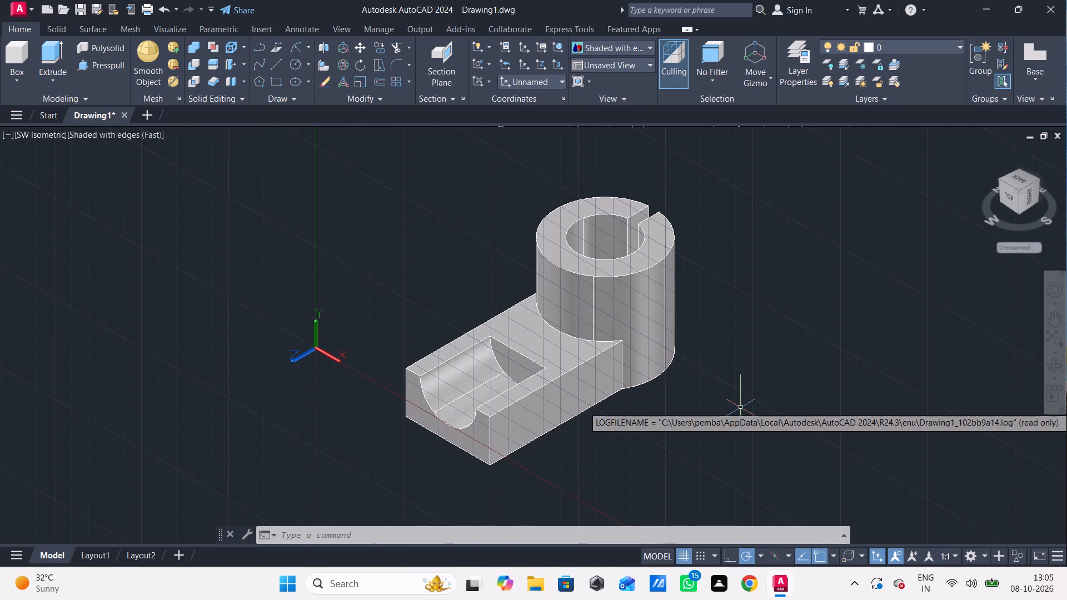
# Save the drawing as PROJECTION 3 in the CAD folder, keeping the AutoCAD 2018 Drawing file type.
pyautogui.hotkey('ctrl', 's')
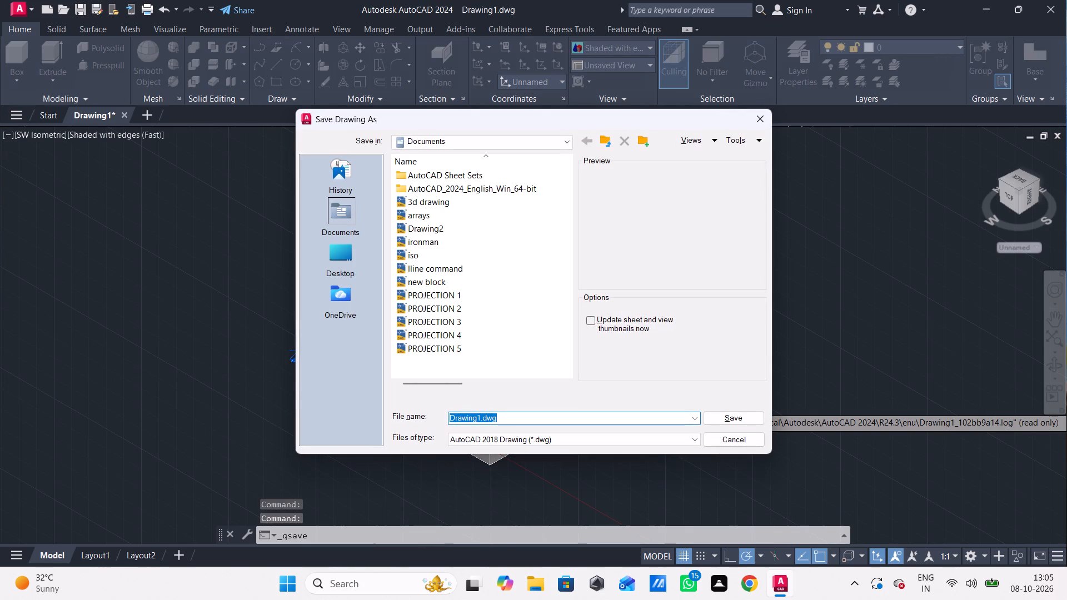
pyautogui.press('BackSpace')
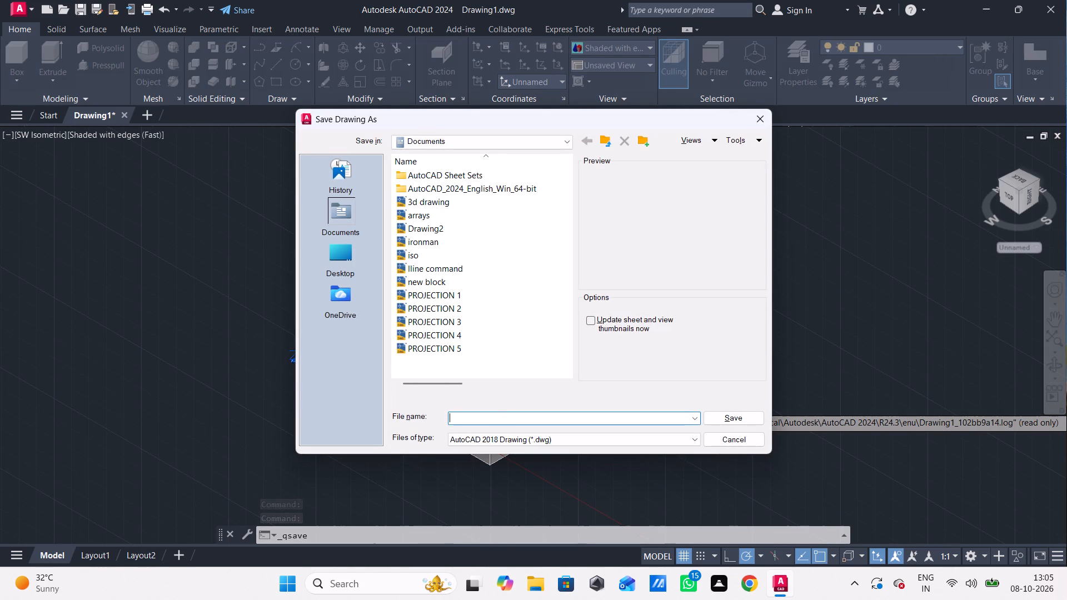
pyautogui.press('p')
pyautogui.write('RO')
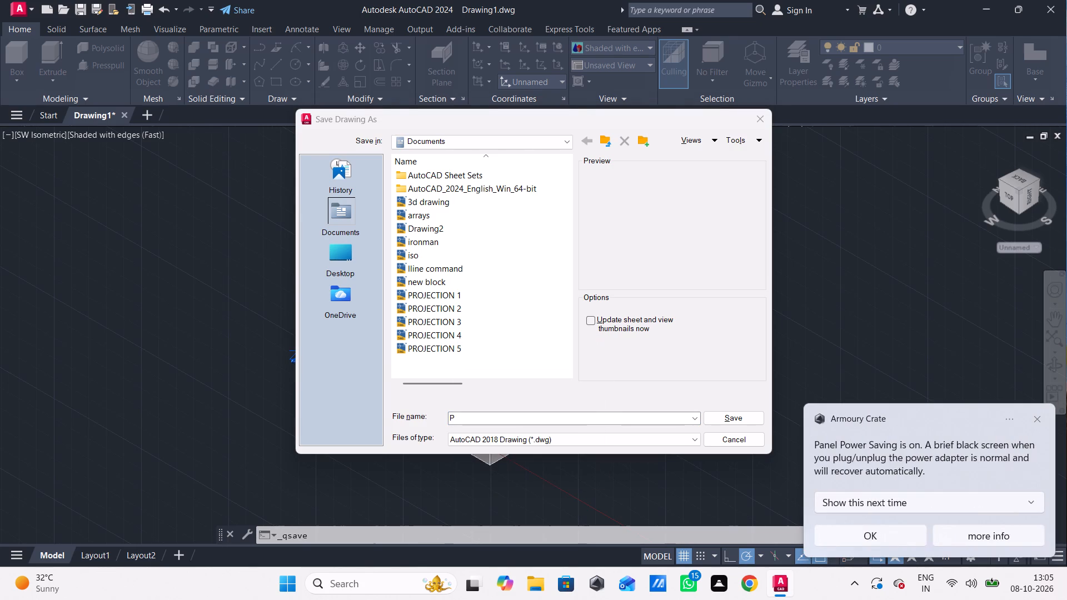
pyautogui.write('ROJ')
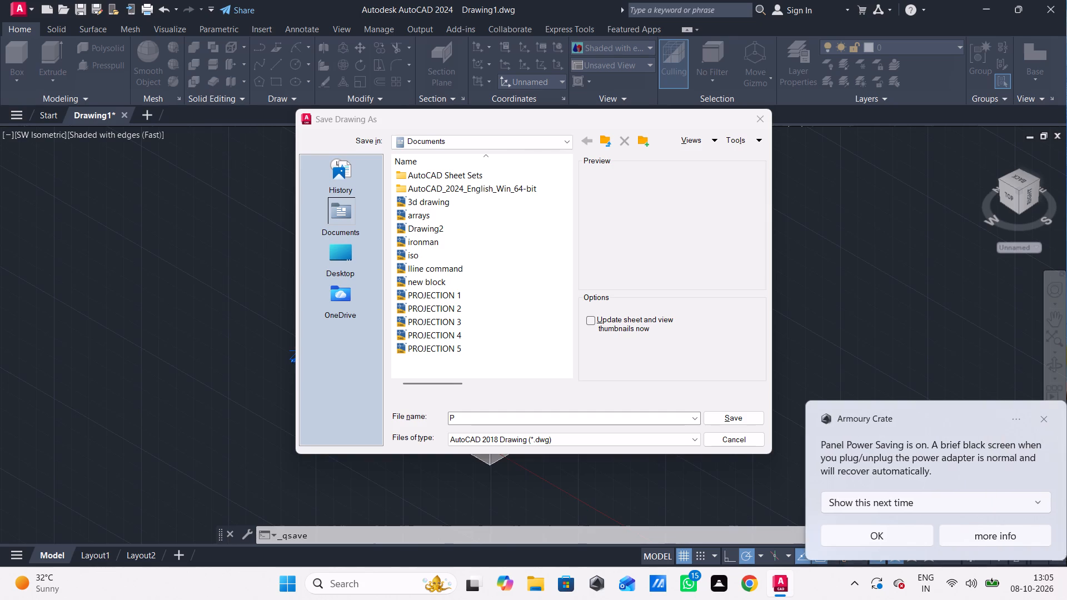
pyautogui.click(572, 419)
pyautogui.write('ROJECTIO')
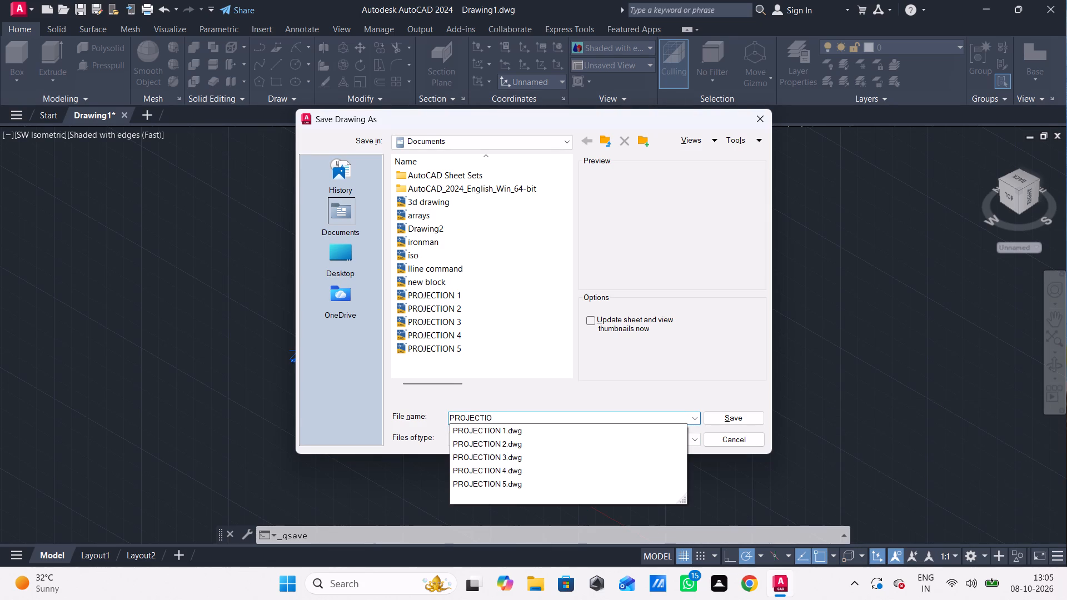
pyautogui.write('N')
pyautogui.press('space')
pyautogui.press('3')
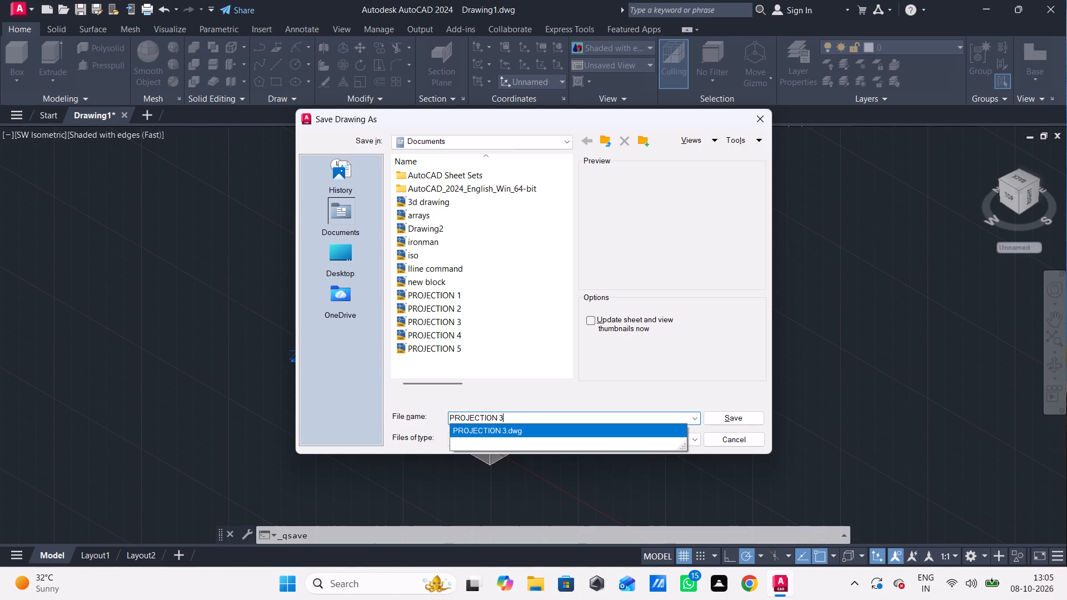
pyautogui.click(550, 431)
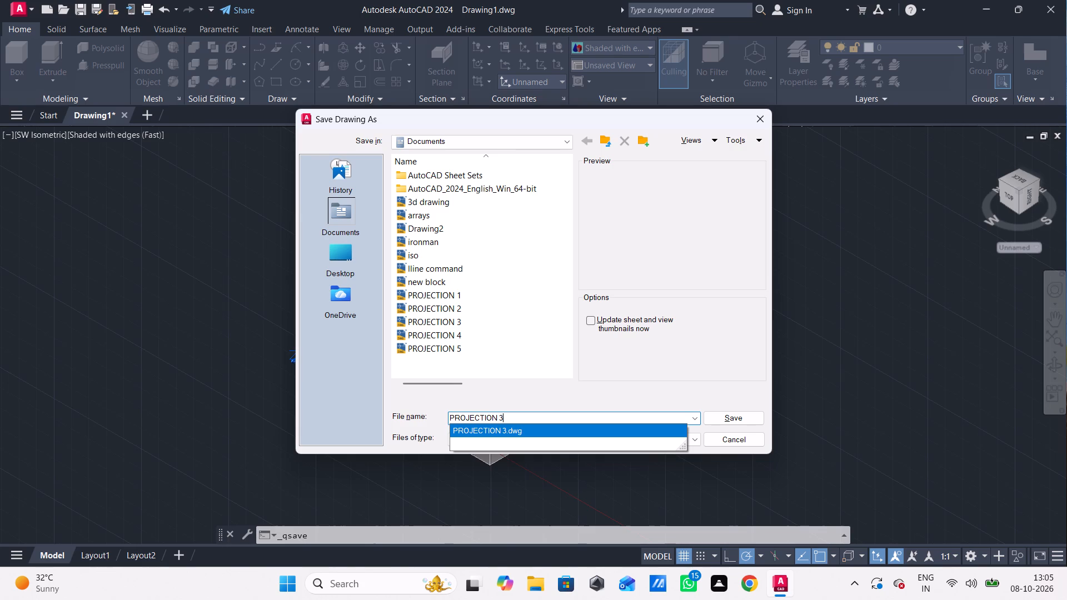
pyautogui.click(550, 431)
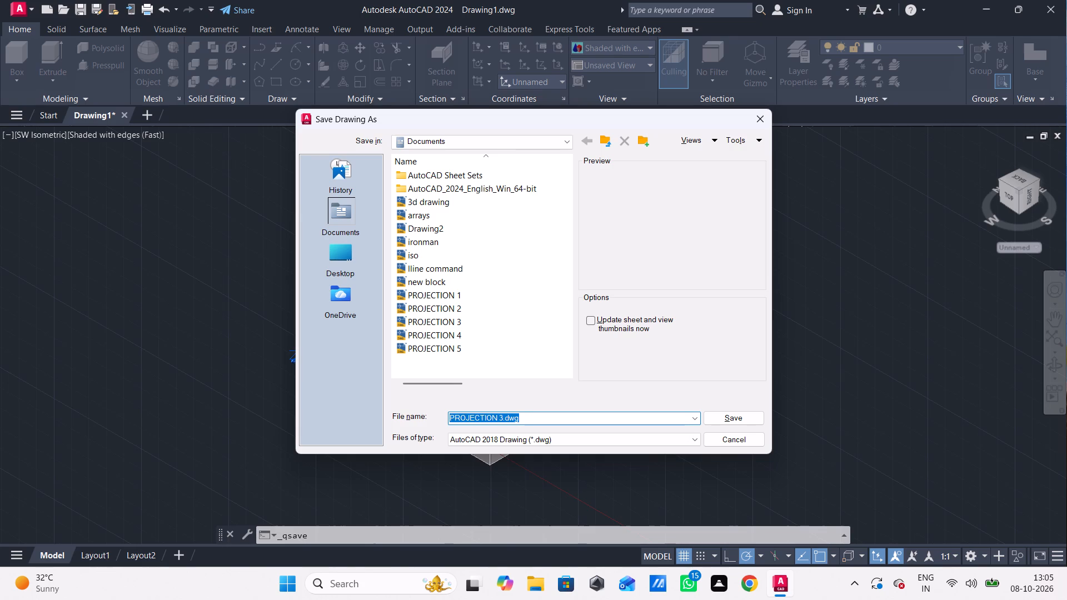
pyautogui.click(550, 421)
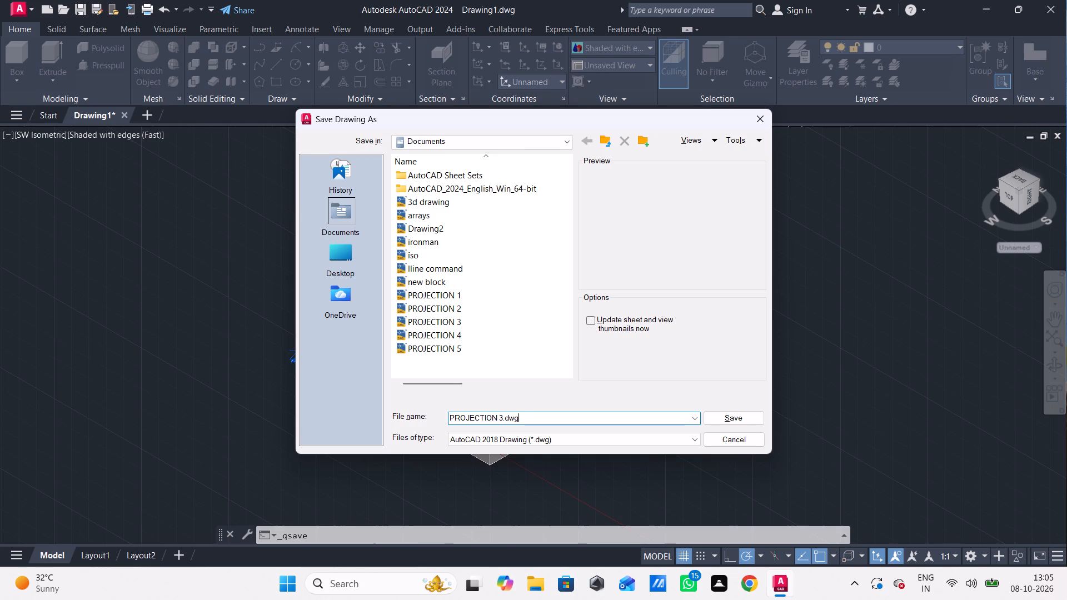
pyautogui.press('BackSpace')
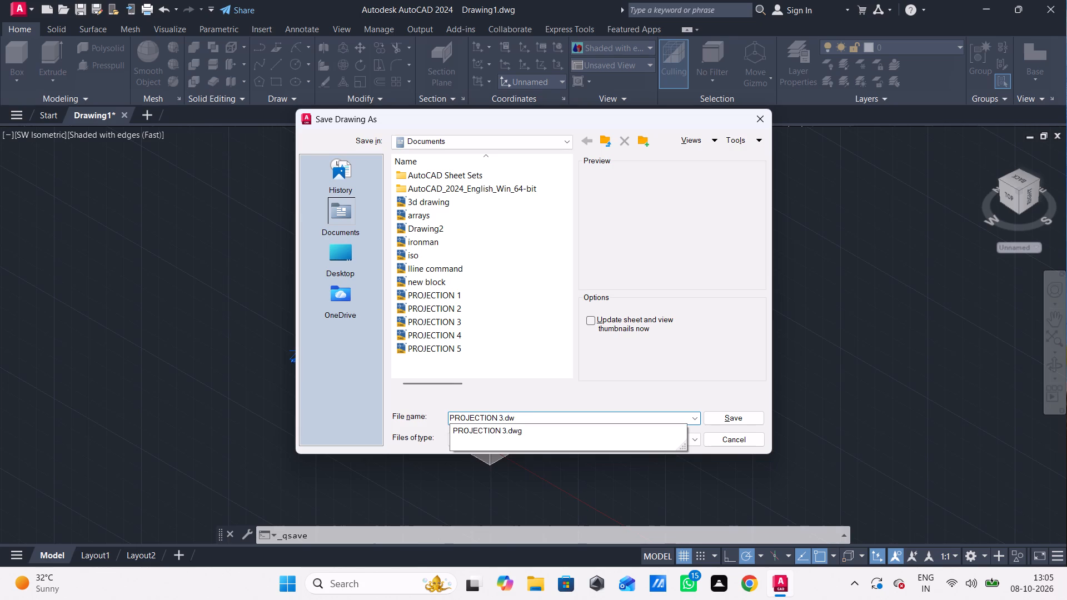
pyautogui.press('BackSpace')
pyautogui.press('BackSpace')
pyautogui.press('BackSpace')
pyautogui.press('BackSpace')
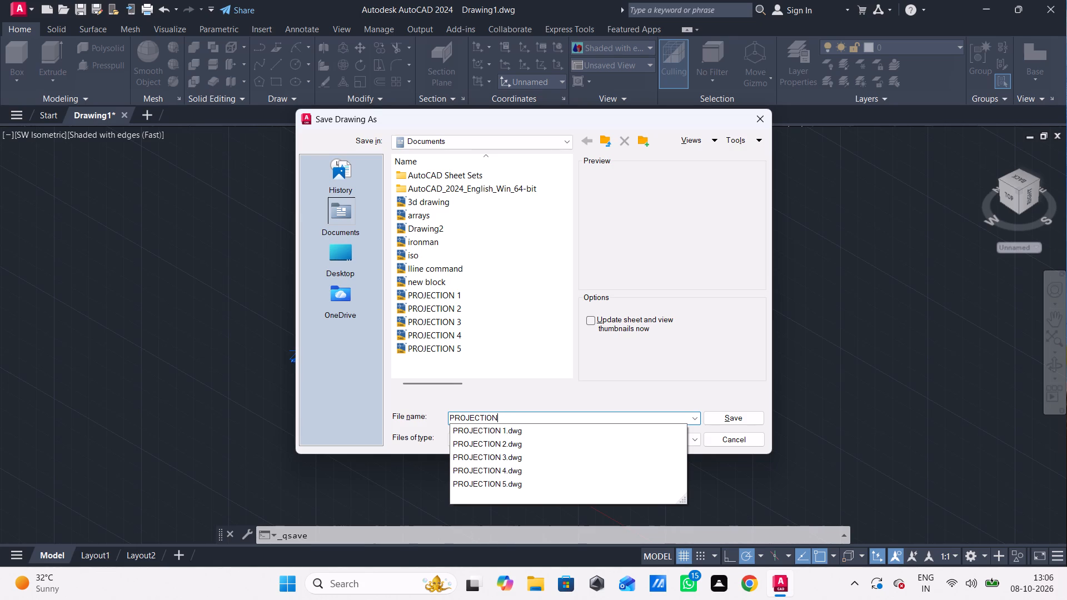
pyautogui.press('BackSpace')
pyautogui.press('BackSpace')
pyautogui.press('BackSpace')
pyautogui.press('BackSpace')
pyautogui.press('BackSpace')
pyautogui.press('BackSpace')
pyautogui.press('BackSpace')
pyautogui.press('BackSpace')
pyautogui.press('BackSpace')
pyautogui.press('BackSpace')
pyautogui.press('BackSpace')
pyautogui.press('BackSpace')
pyautogui.press('BackSpace')
pyautogui.press('BackSpace')
pyautogui.press('BackSpace')
pyautogui.press('BackSpace')
pyautogui.press('BackSpace')
pyautogui.press('BackSpace')
pyautogui.press('BackSpace')
pyautogui.press('BackSpace')
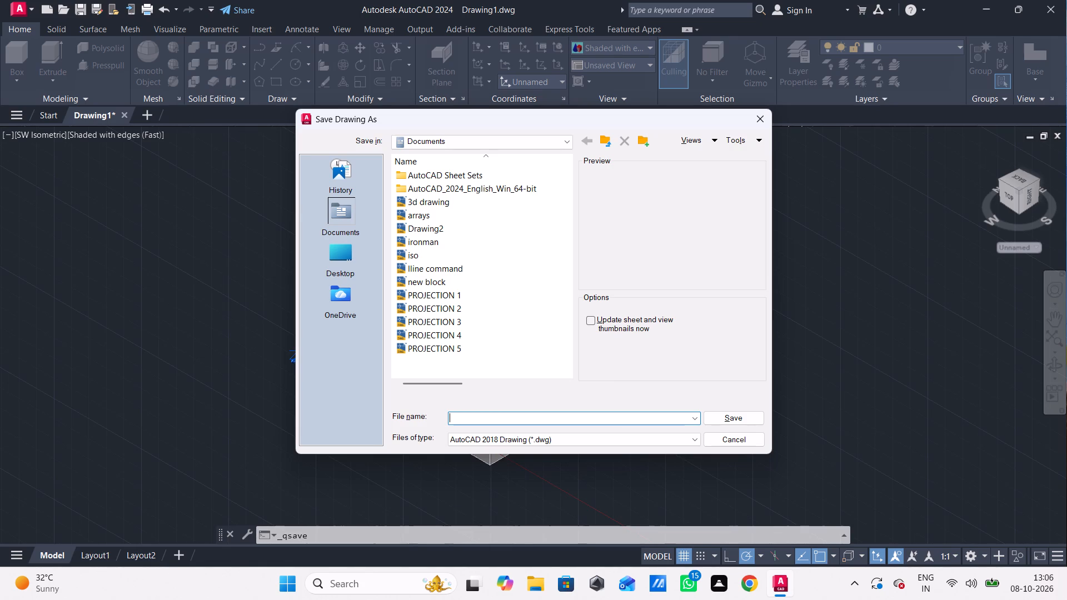
pyautogui.write('PROJECTION')
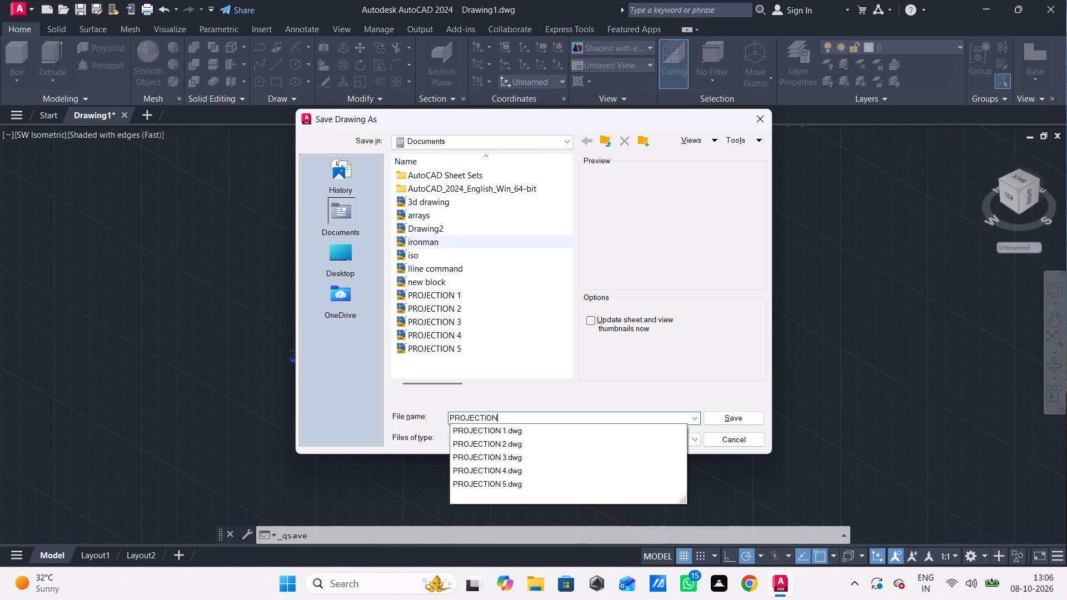
pyautogui.click(566, 140)
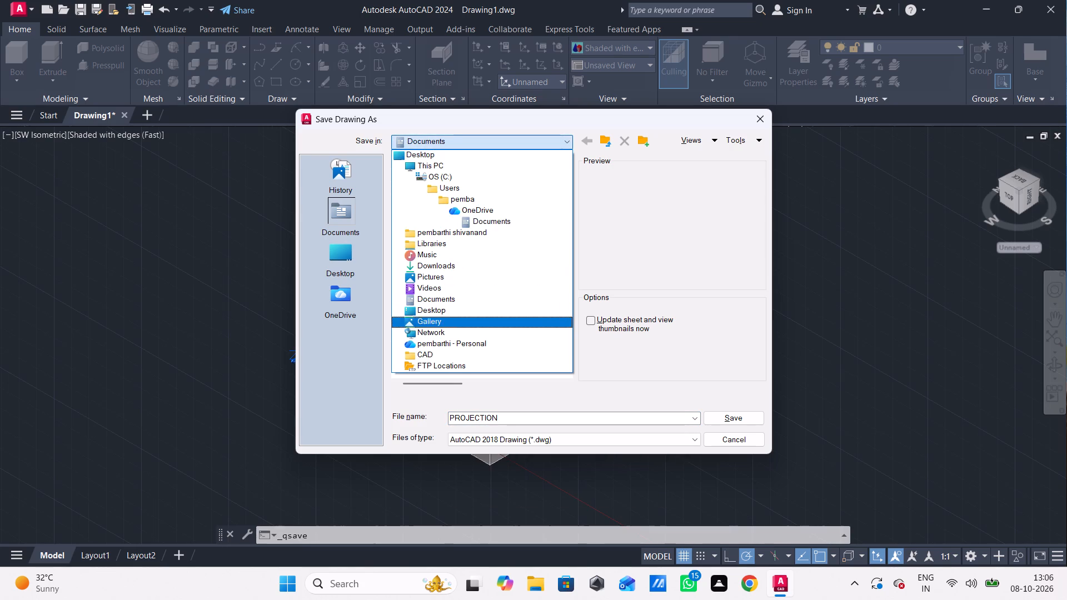
pyautogui.click(435, 355)
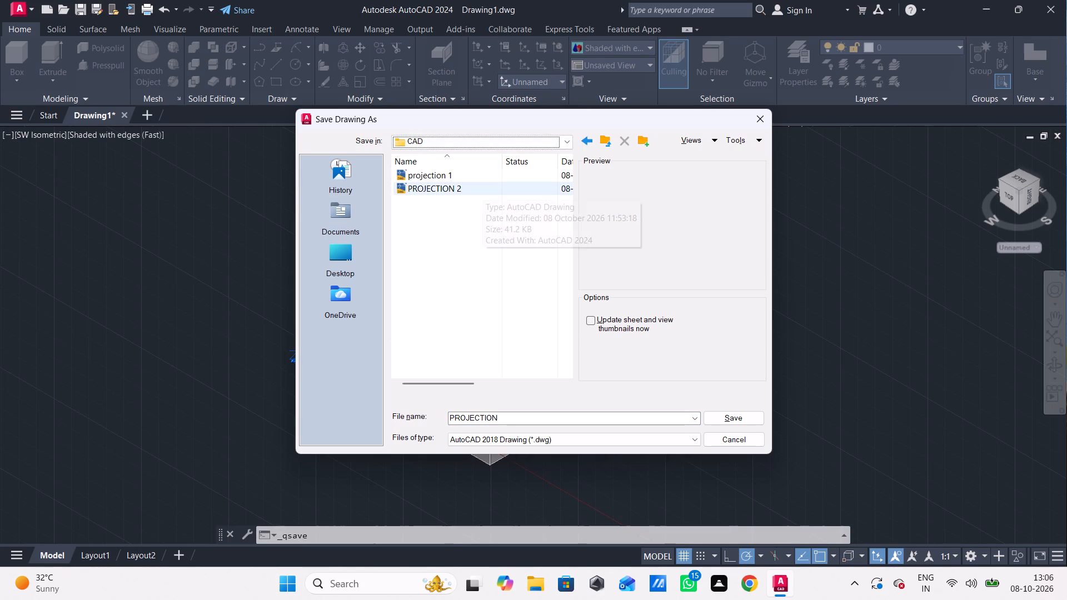
pyautogui.press('space')
pyautogui.write('3')
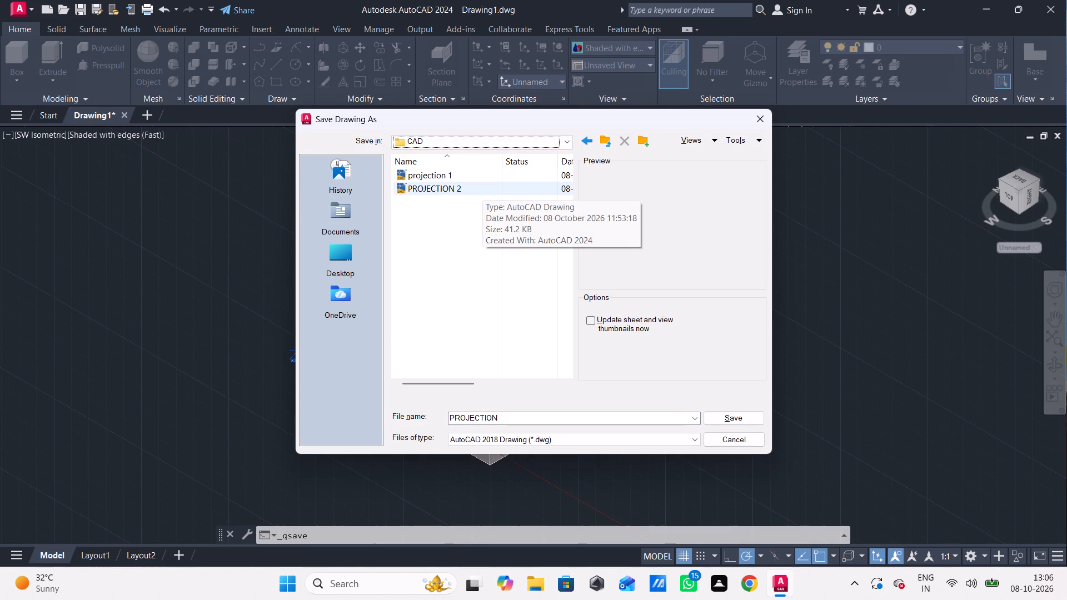
pyautogui.click(514, 419)
pyautogui.press('space')
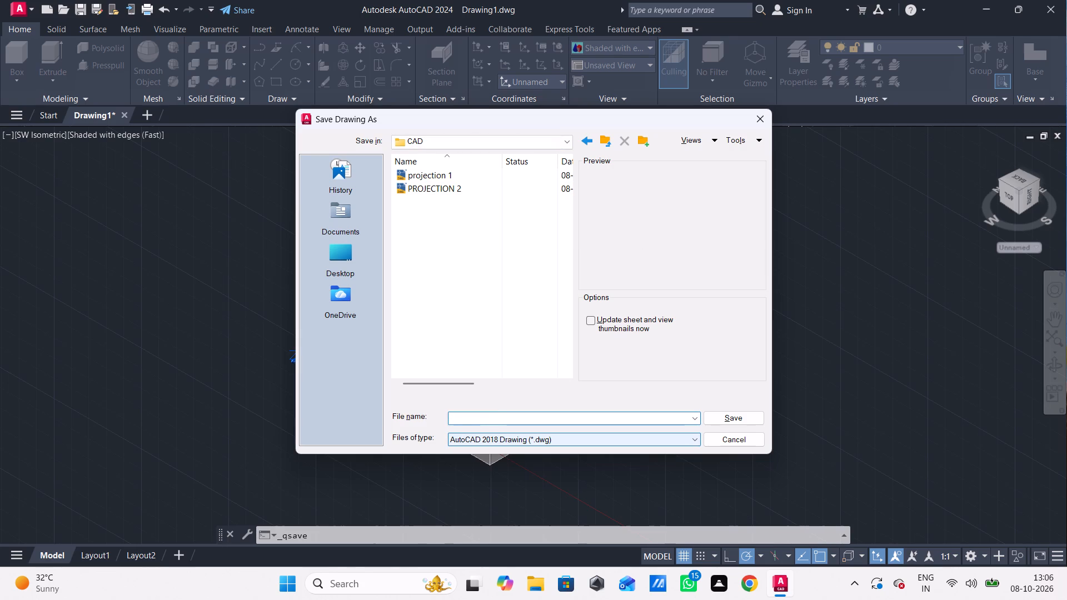
pyautogui.write('PROJR')
pyautogui.press('BackSpace')
pyautogui.write('ECTION')
pyautogui.press('space')
pyautogui.press('3')
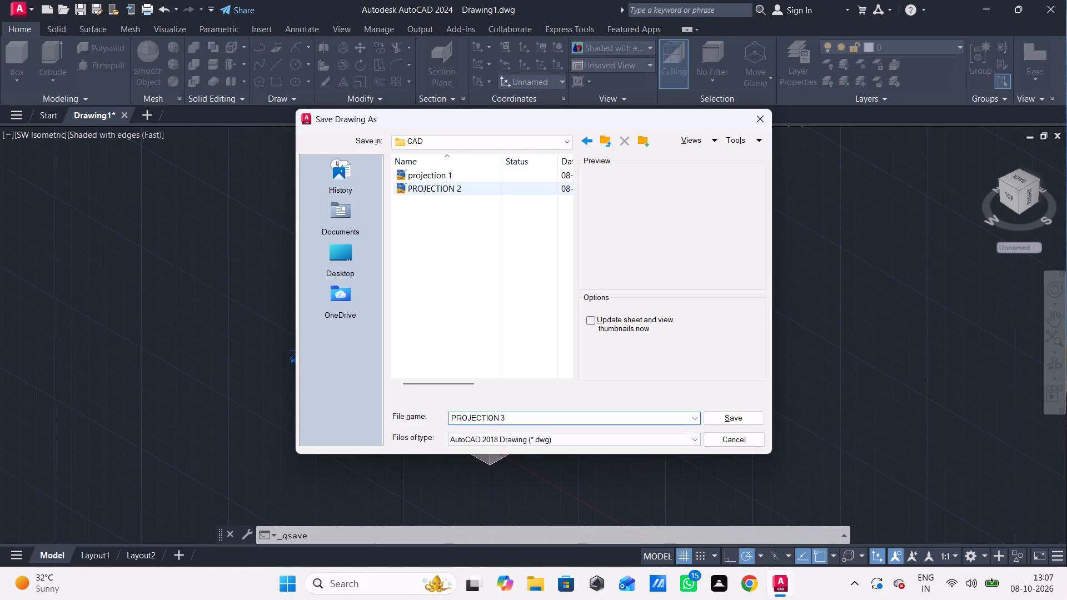
pyautogui.click(502, 148)
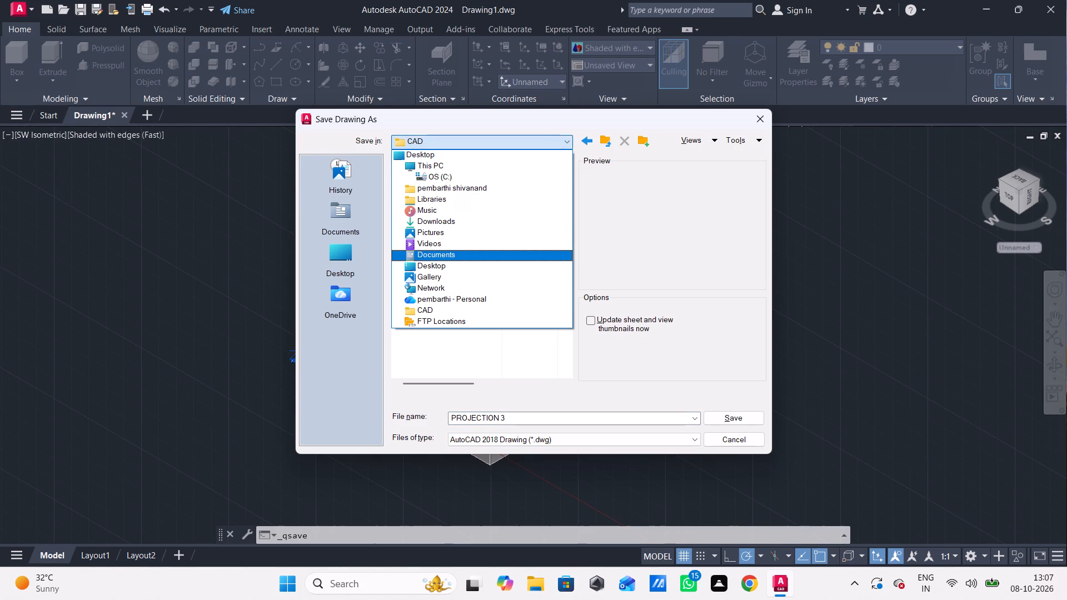
pyautogui.click(567, 145)
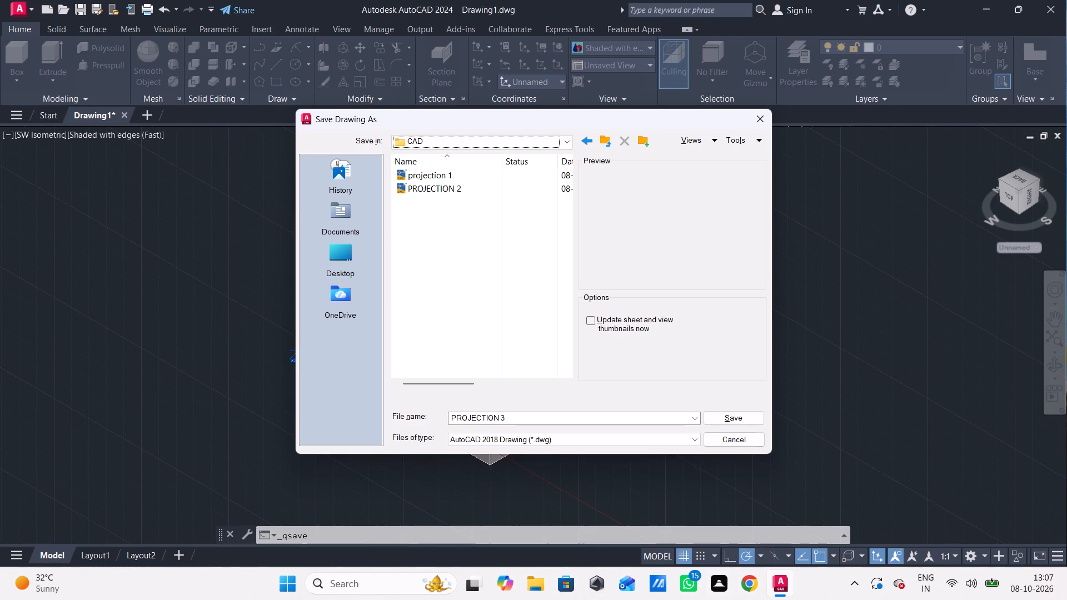
pyautogui.click(746, 421)
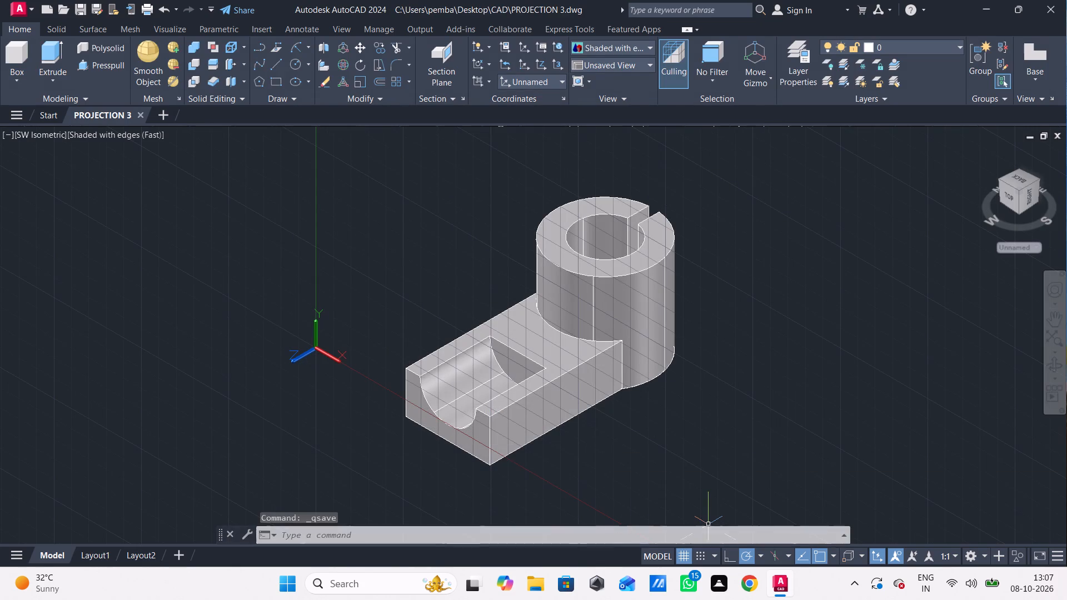
# Query the log file name of the saved PROJECTION 3 drawing with the LOGFILENAME variable.
pyautogui.write('LOG')
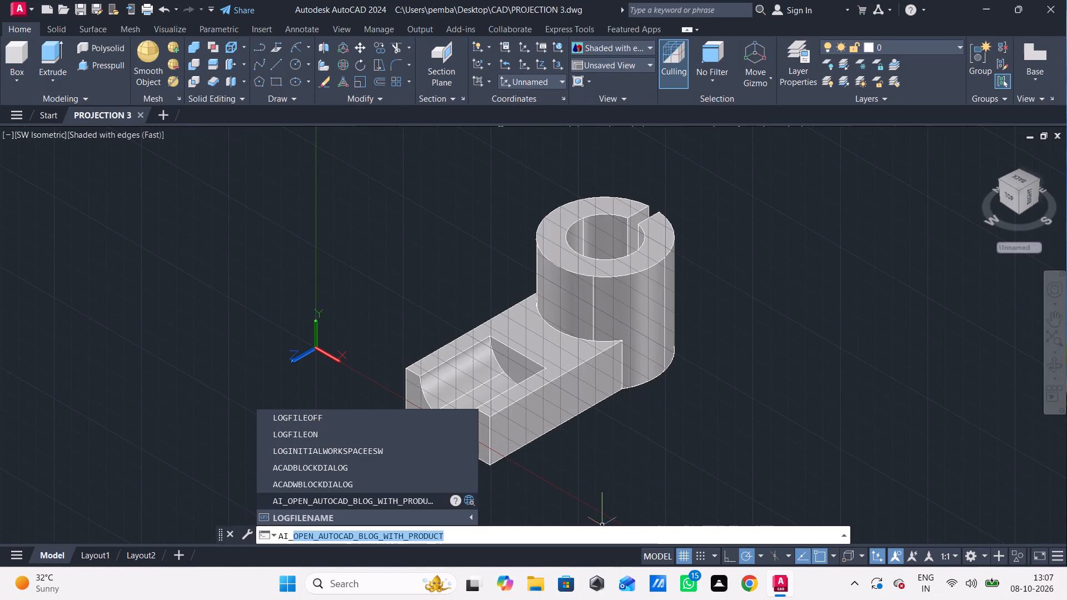
pyautogui.write('FI')
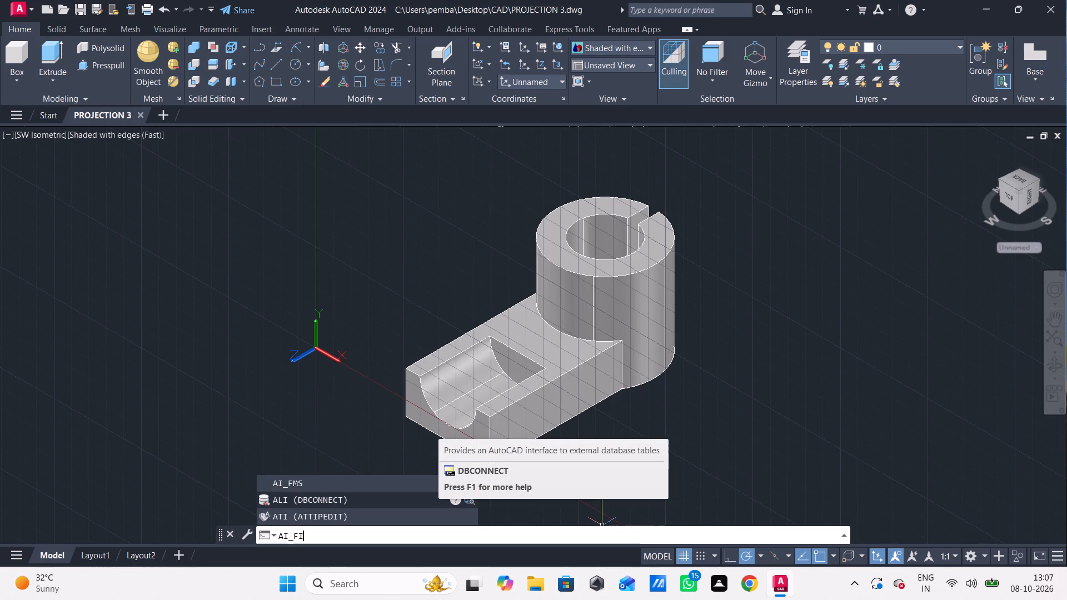
pyautogui.press('BackSpace')
pyautogui.press('BackSpace')
pyautogui.press('BackSpace')
pyautogui.press('BackSpace')
pyautogui.press('BackSpace')
pyautogui.press('BackSpace')
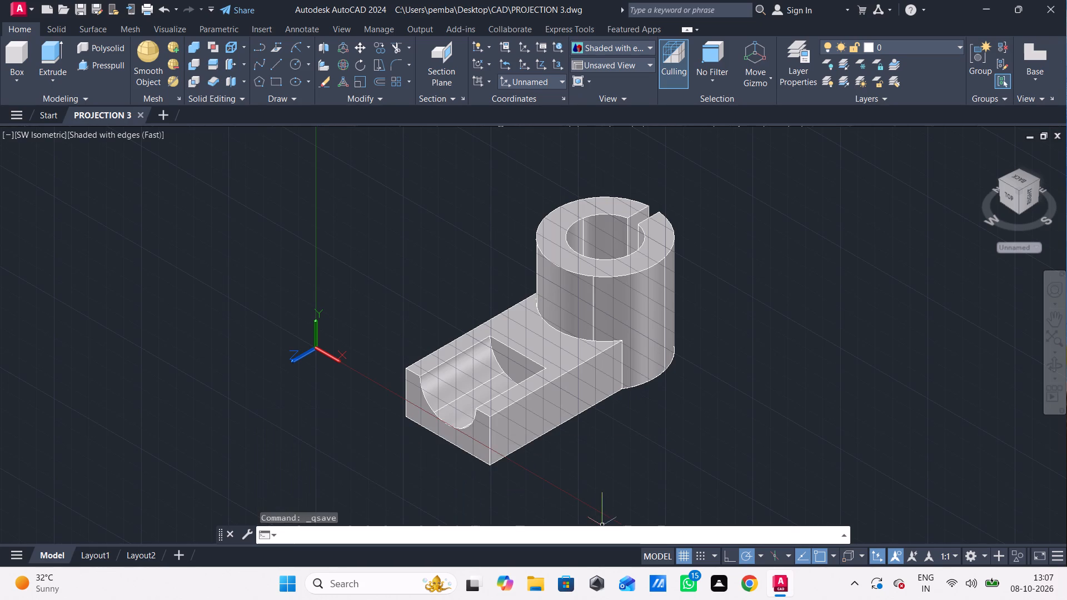
pyautogui.write('LO')
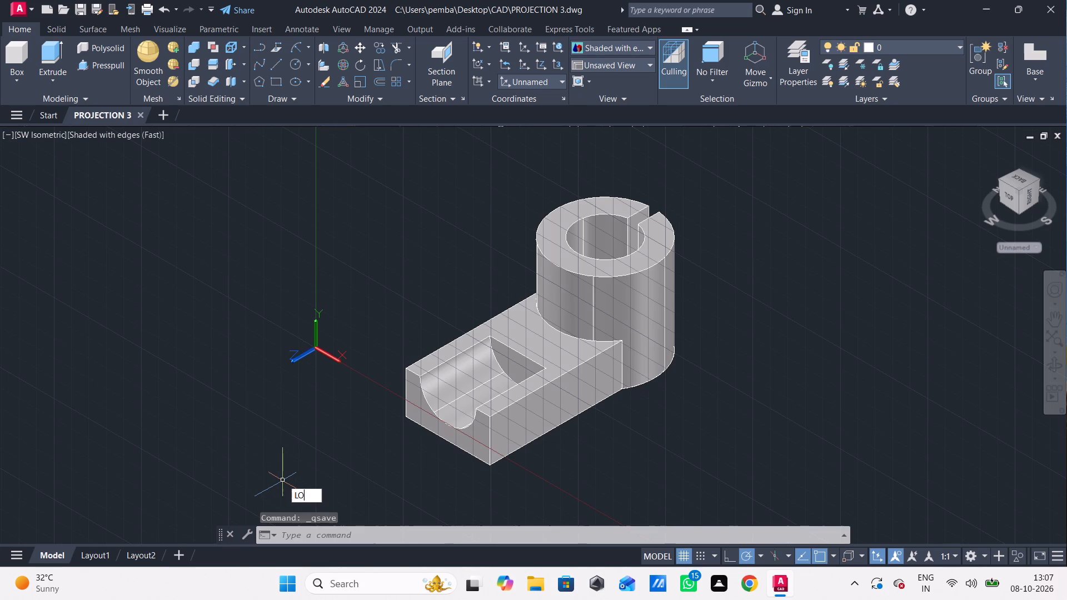
pyautogui.press('g')
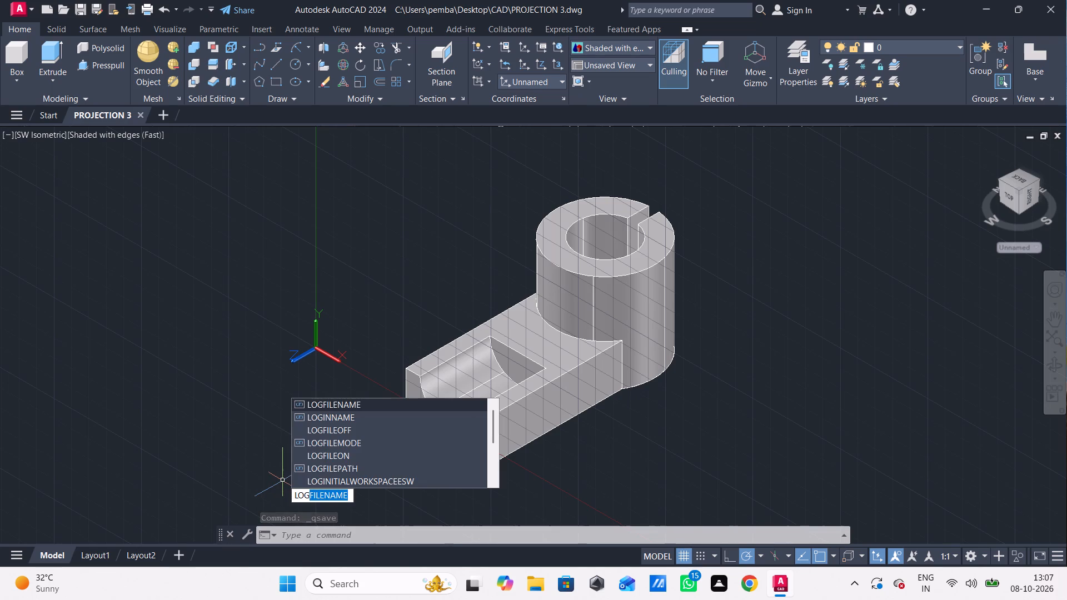
pyautogui.click(308, 404)
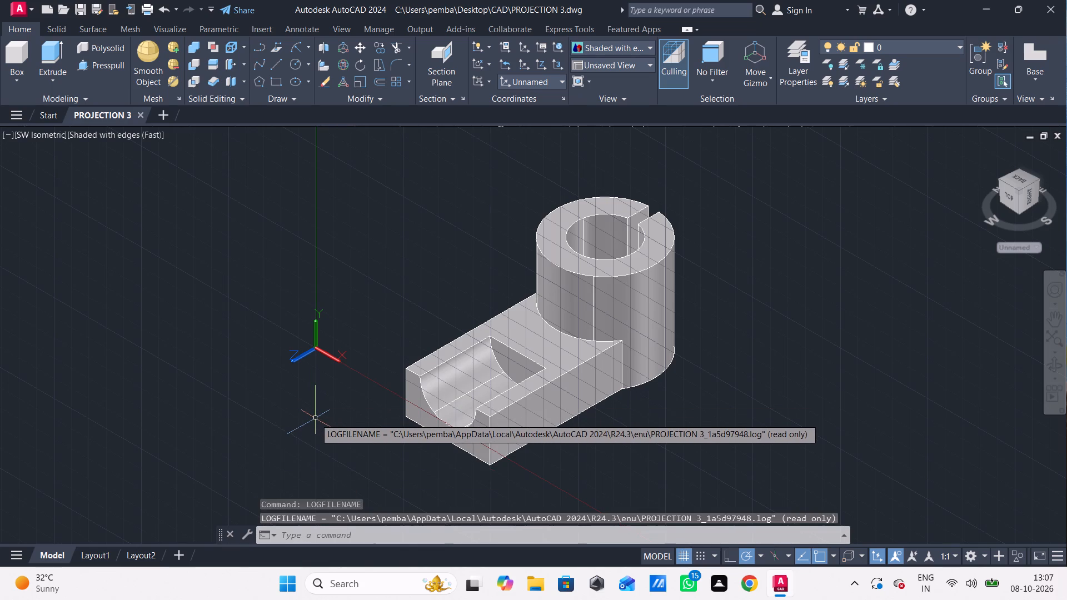
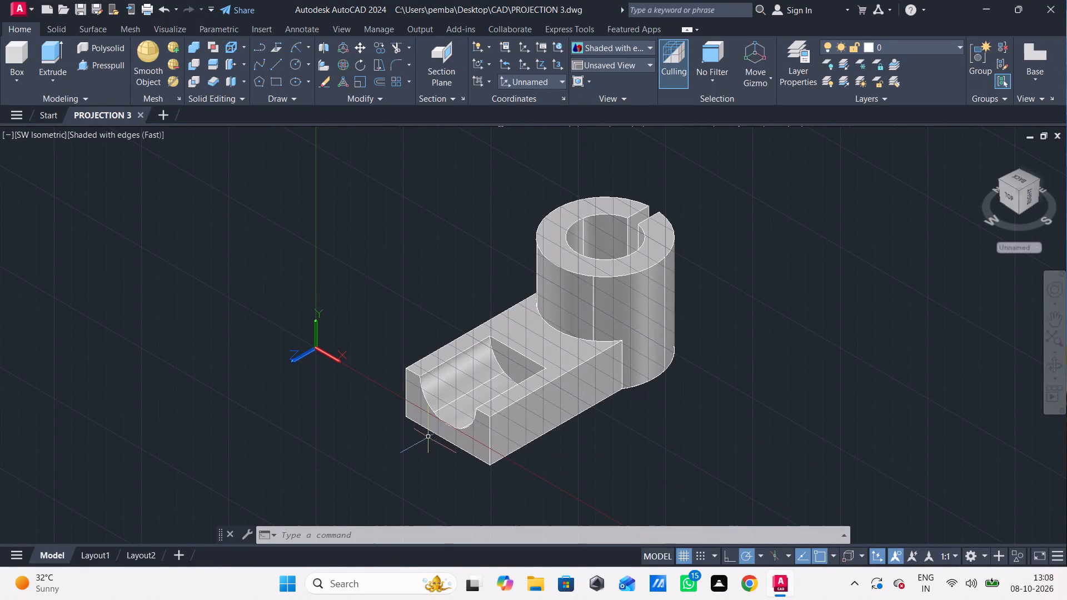
# Set the viewport's visual style to Conceptual.
pyautogui.click(102, 134)
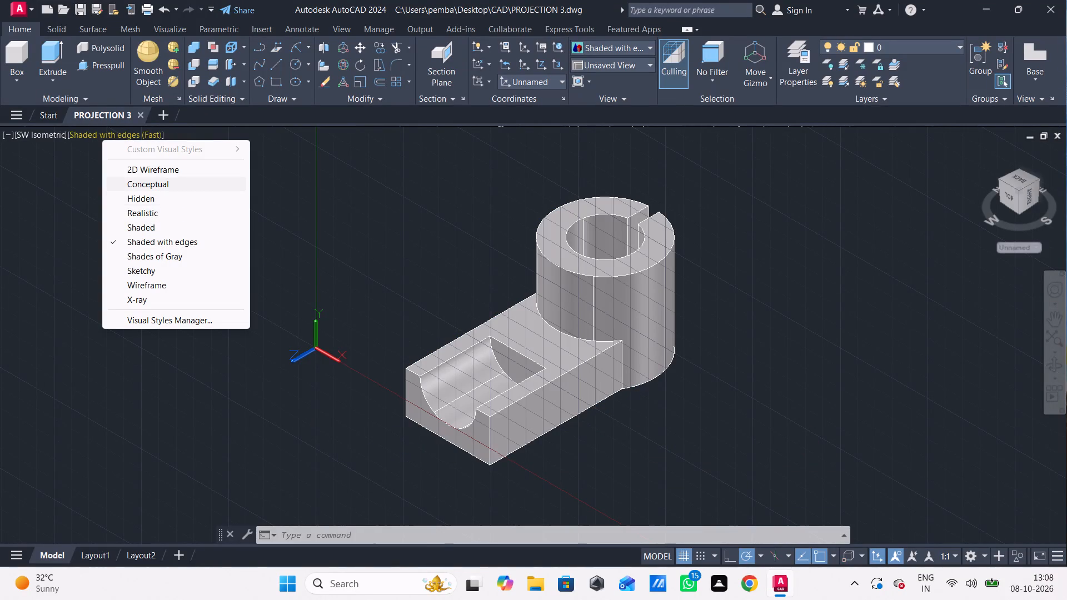
pyautogui.click(135, 190)
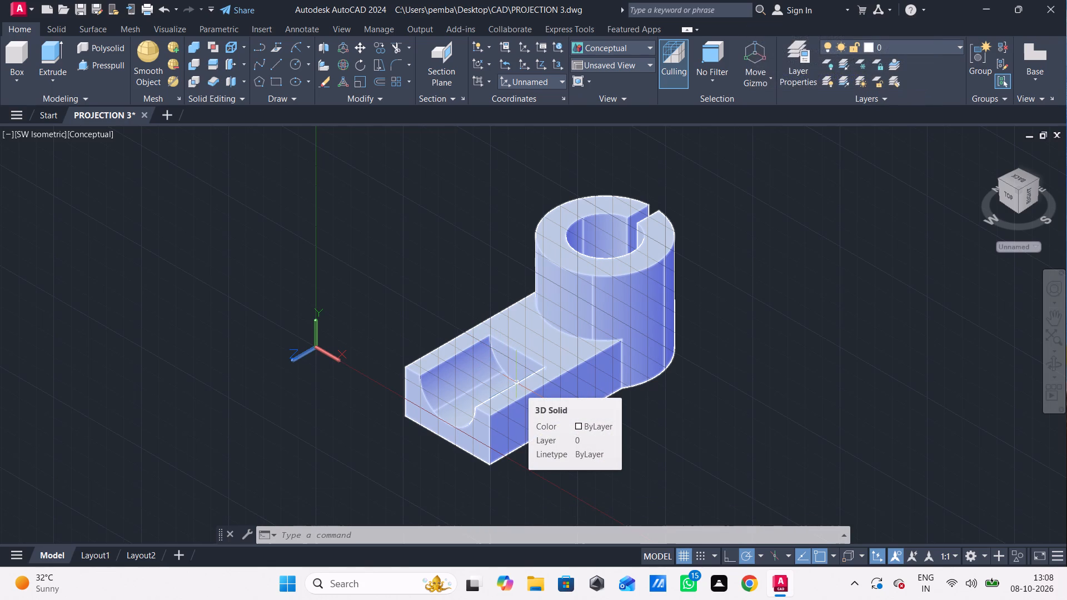
# Set up a centred plot with AutoCAD PDF (High Quality Print).pc3, using a window around the whole model as the plot area.
pyautogui.hotkey('ctrl', 'p')
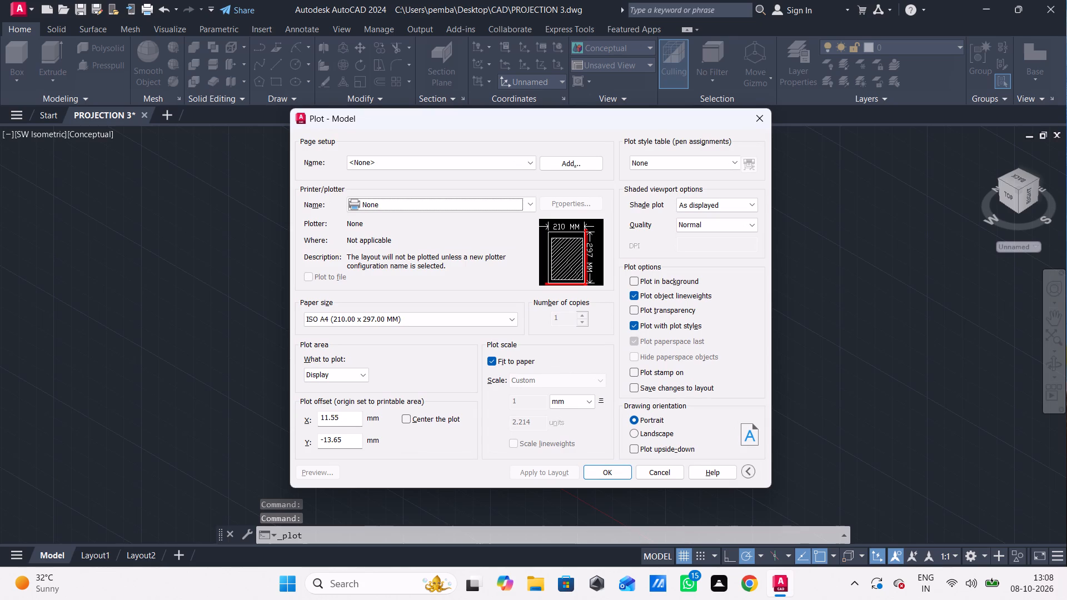
pyautogui.click(429, 207)
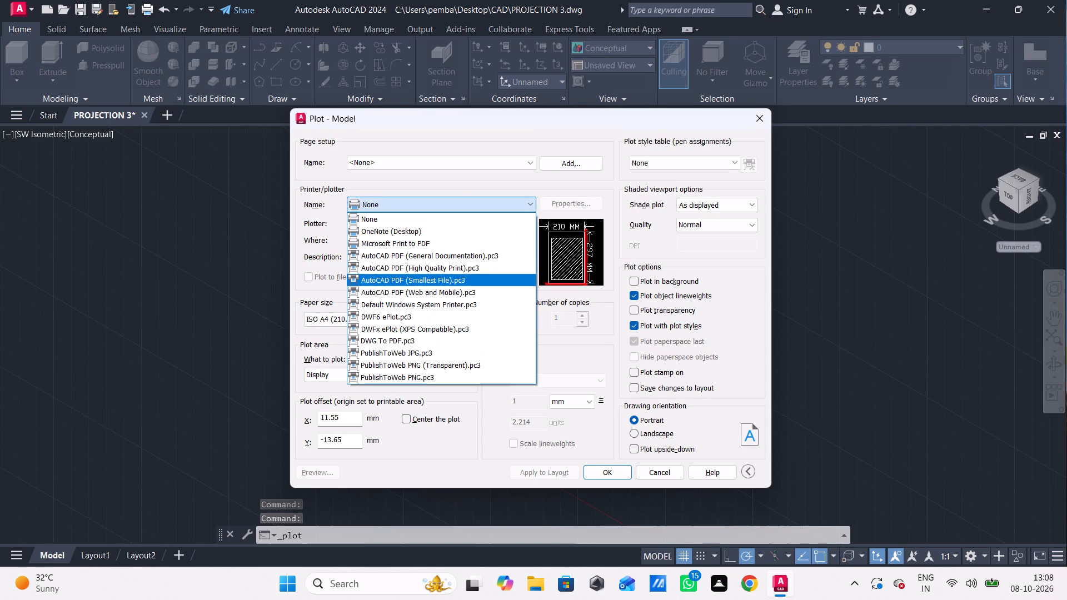
pyautogui.click(431, 264)
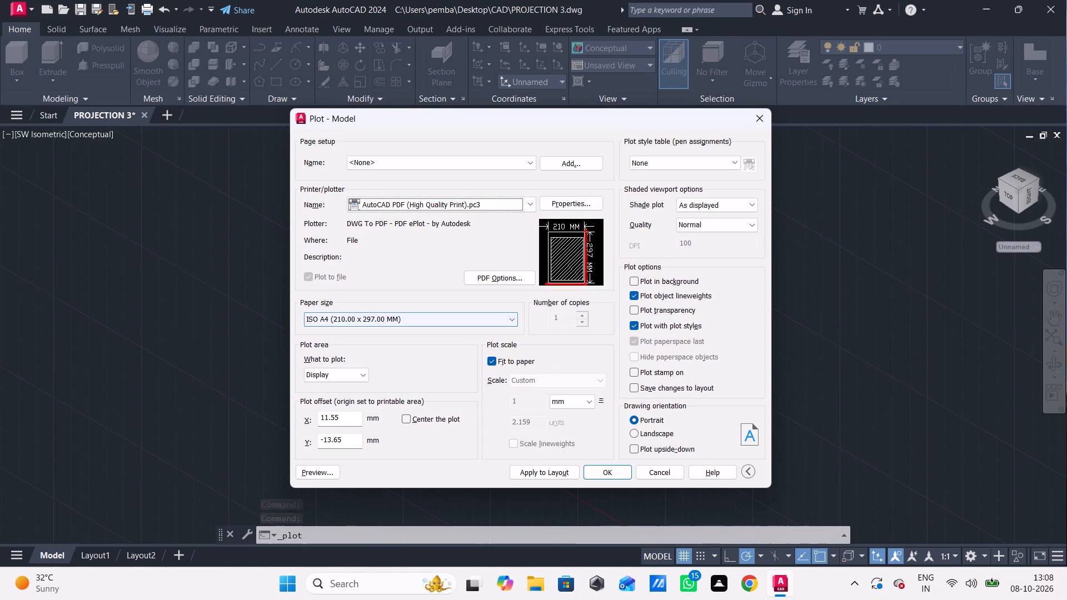
pyautogui.click(407, 418)
pyautogui.click(357, 371)
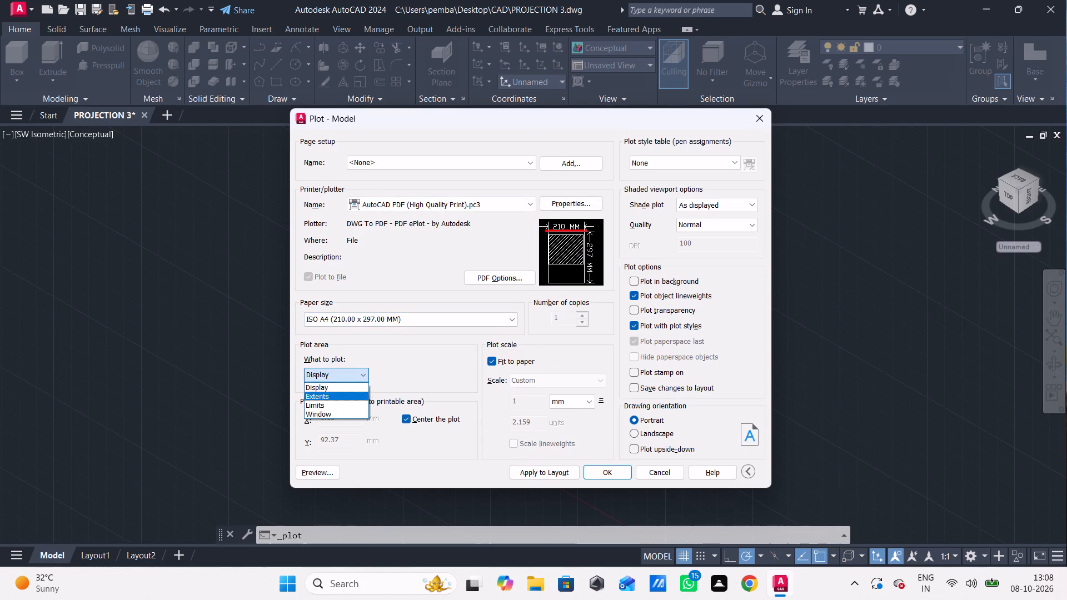
pyautogui.click(353, 414)
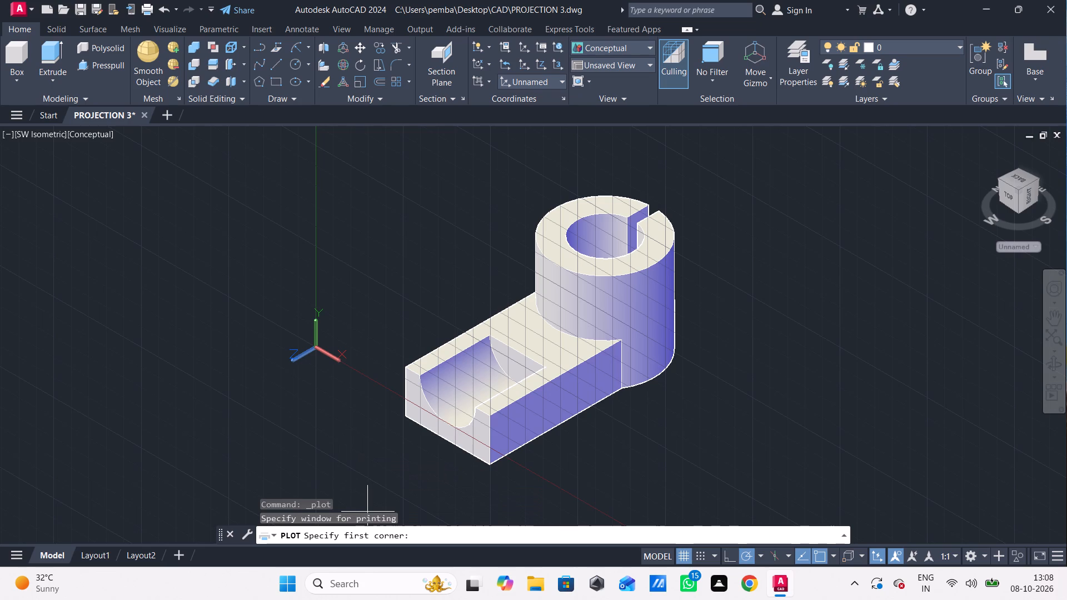
pyautogui.click(719, 157)
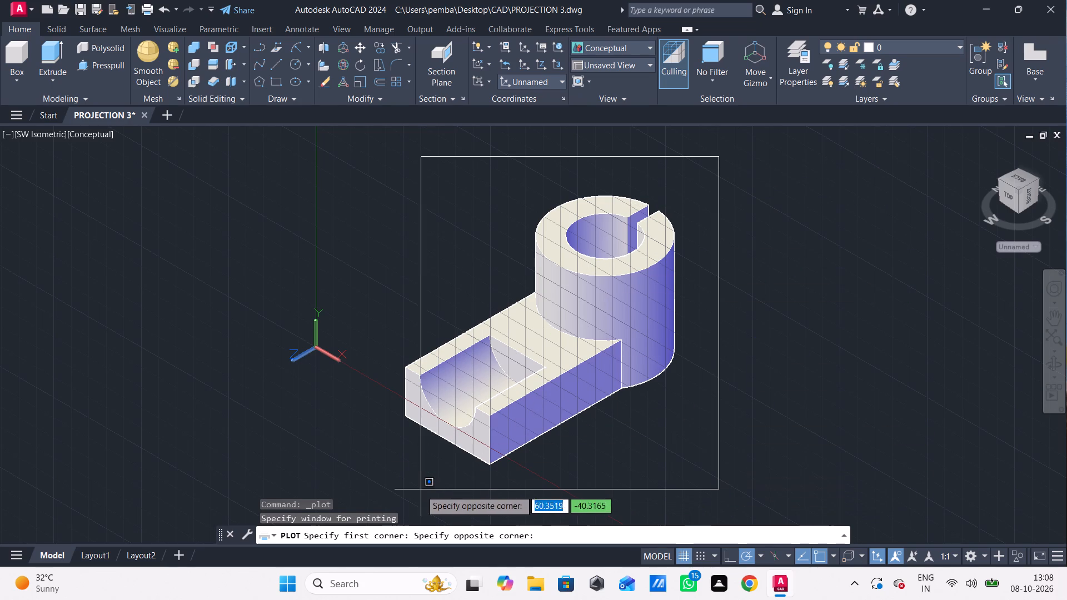
pyautogui.click(360, 478)
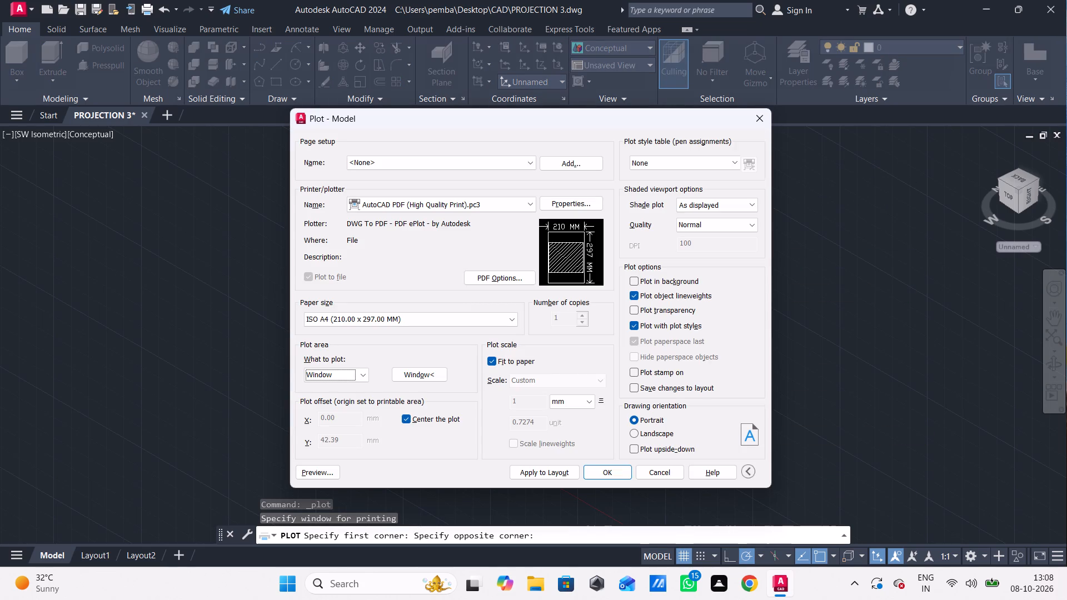
# Preview the plot of the model on the sheet.
pyautogui.click(321, 470)
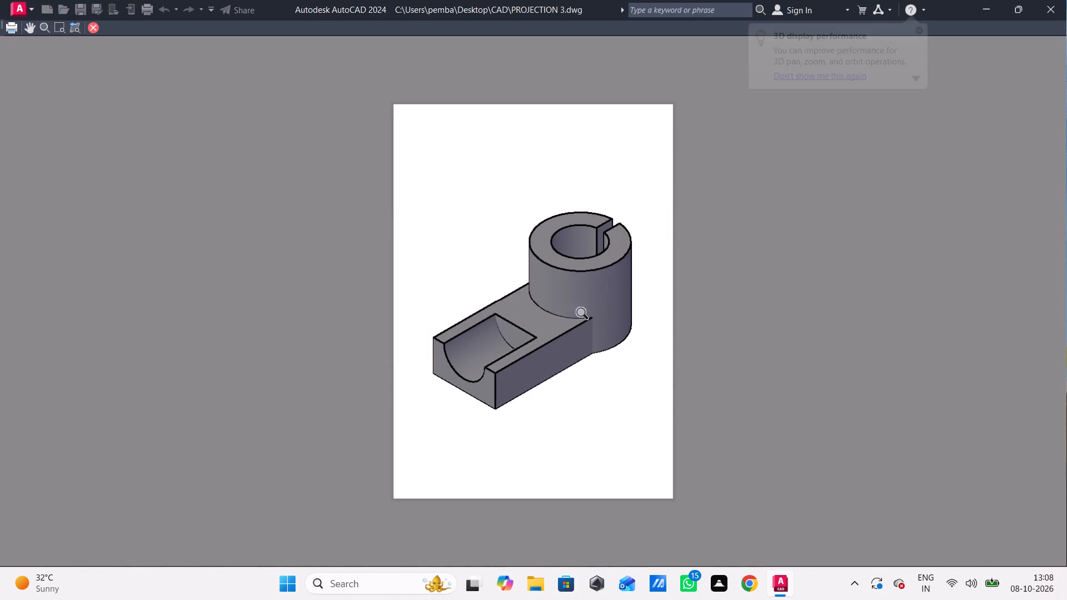
pyautogui.click(609, 285)
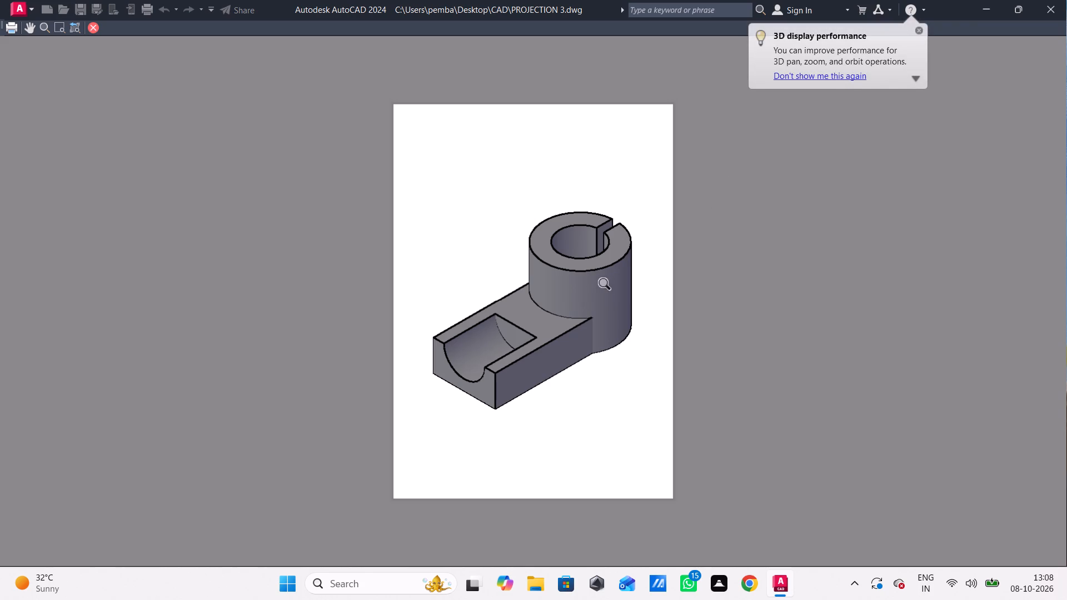
pyautogui.click(920, 27)
pyautogui.click(1058, 7)
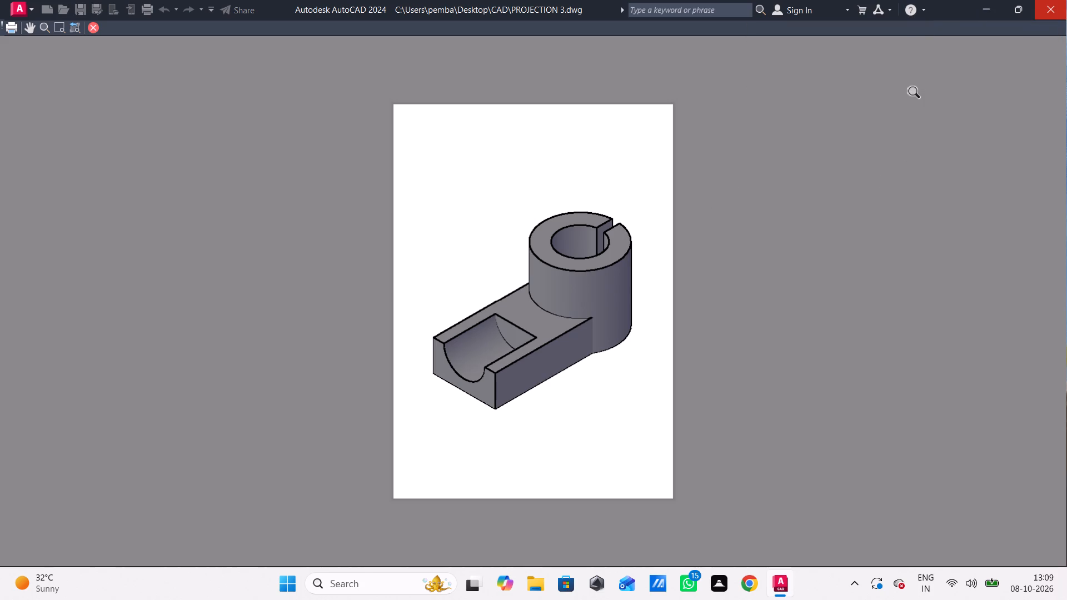
pyautogui.click(1054, 6)
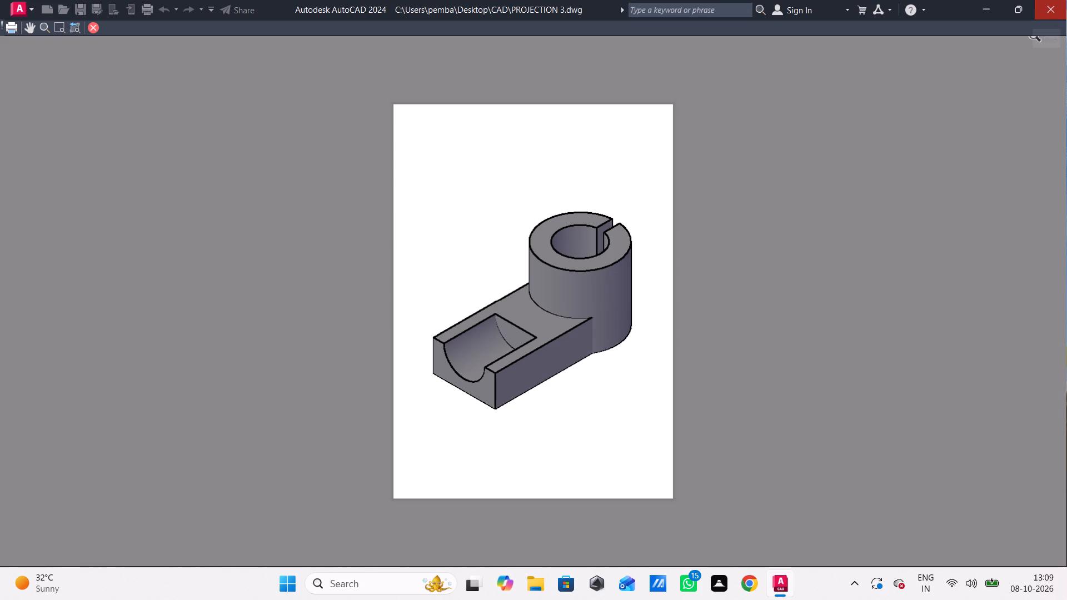
pyautogui.tripleClick(1049, 10)
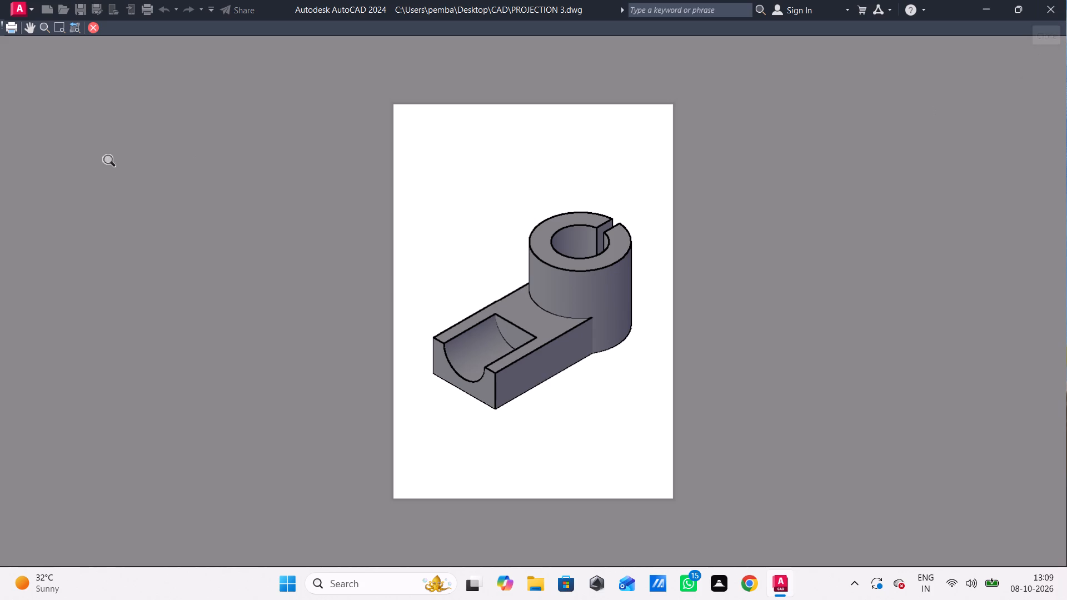
# Plot from the preview and save the PDF as PROJECTION 3-Model.pdf in the CAD folder.
pyautogui.click(7, 28)
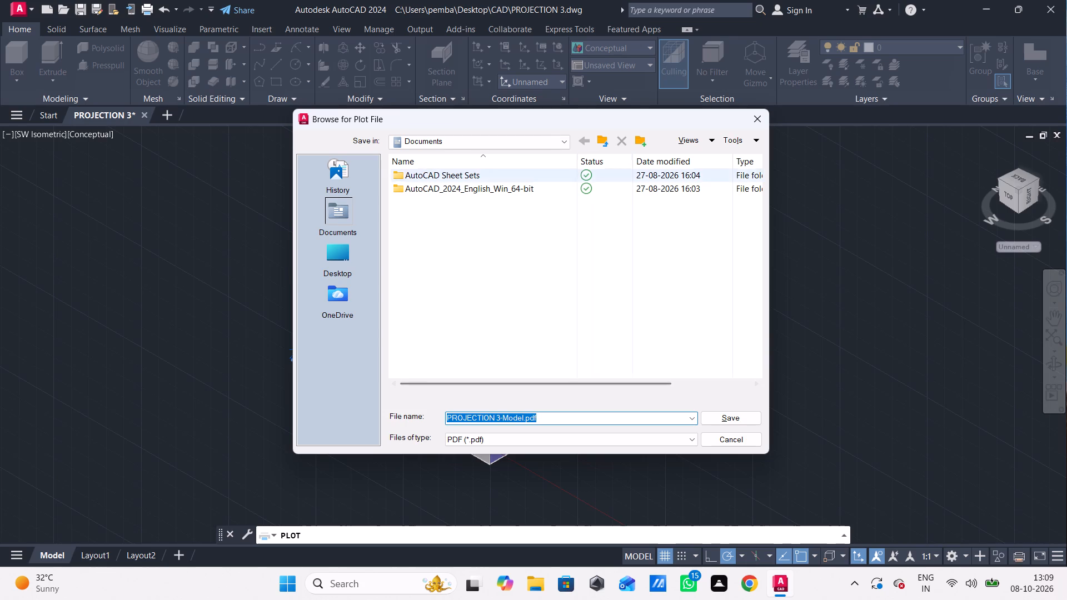
pyautogui.click(569, 137)
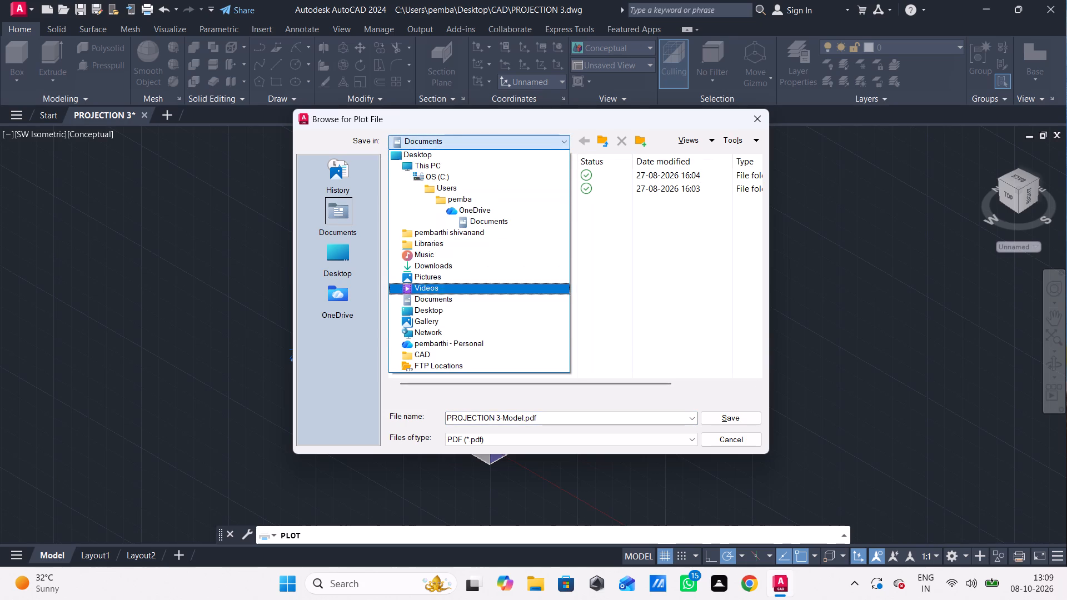
pyautogui.click(487, 353)
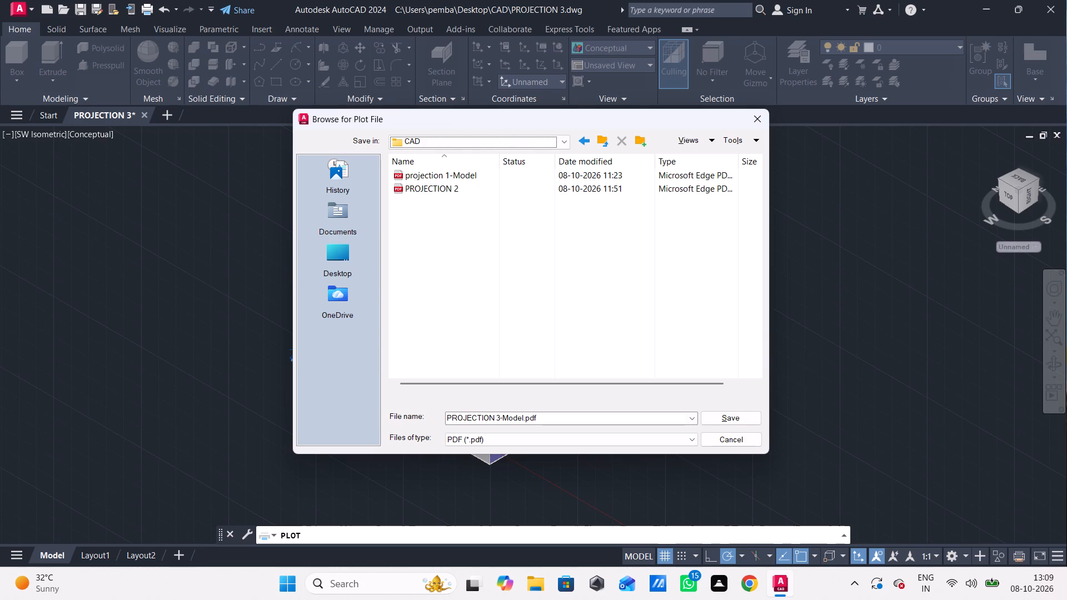
pyautogui.click(704, 420)
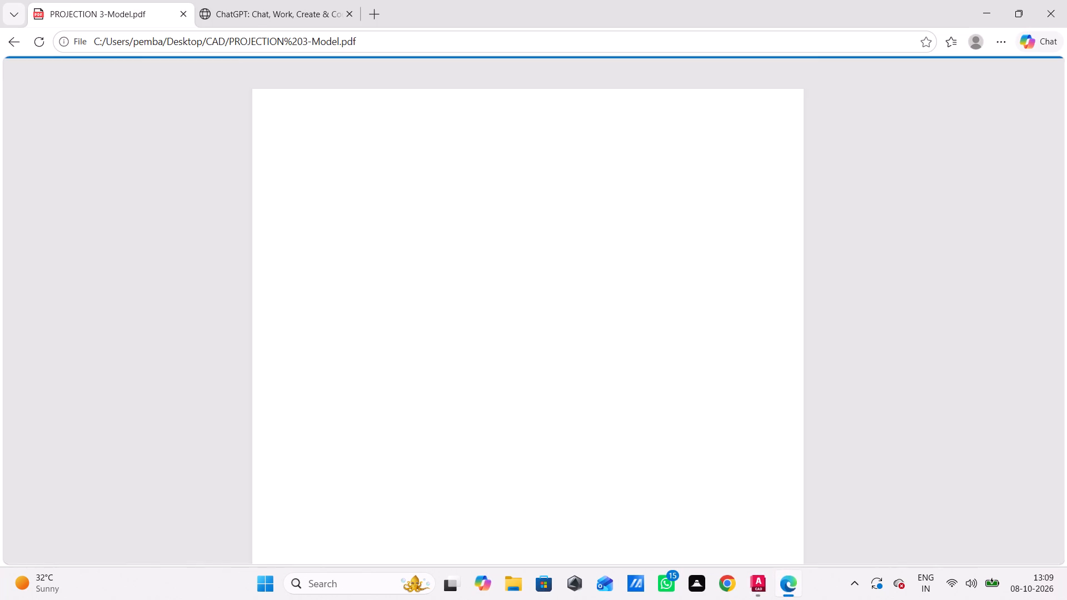
# Check the plotted model in the opened PDF, then close the browser to return to AutoCAD.
pyautogui.scroll(-4, 619, 346)
pyautogui.scroll(2, 619, 347)
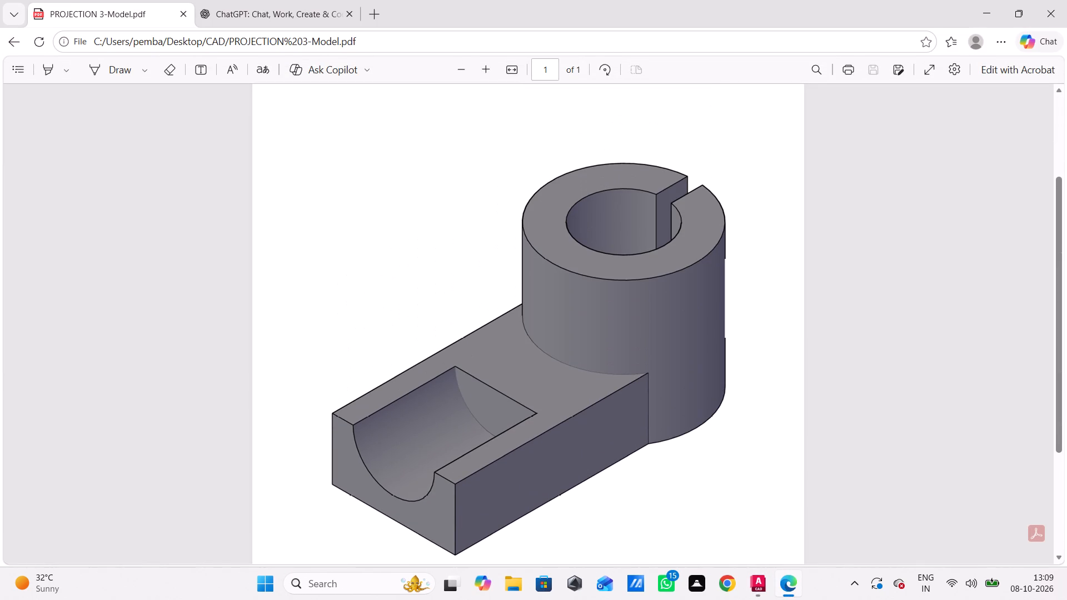
pyautogui.click(1051, 16)
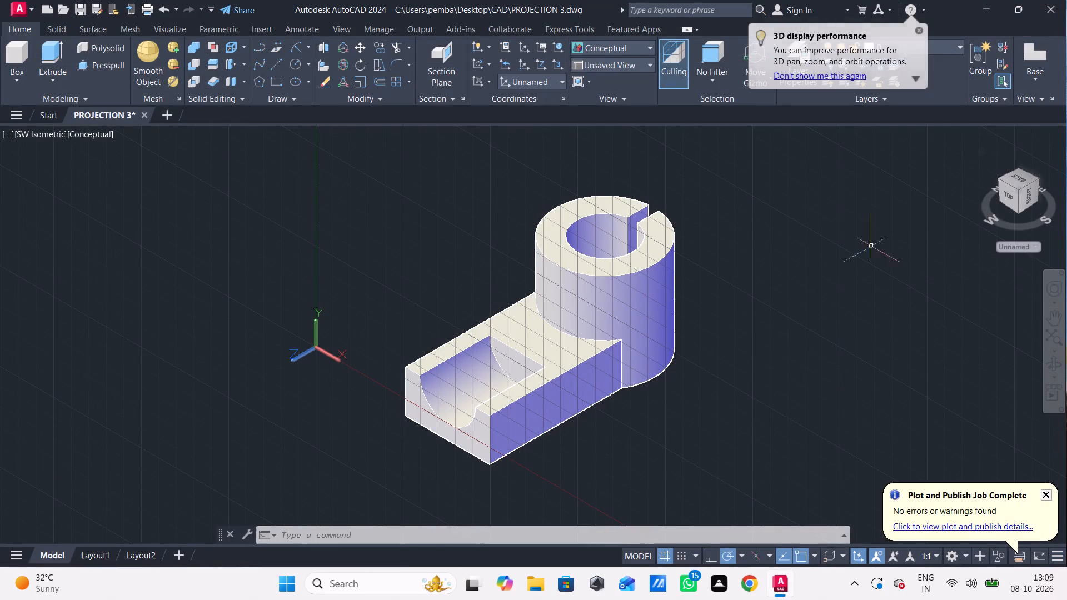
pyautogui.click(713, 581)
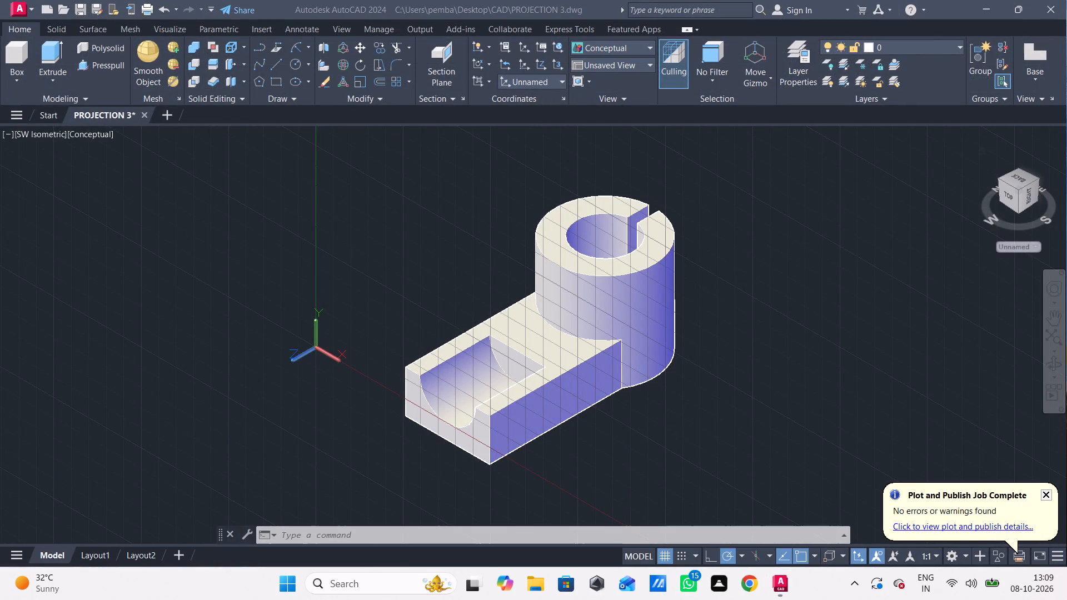